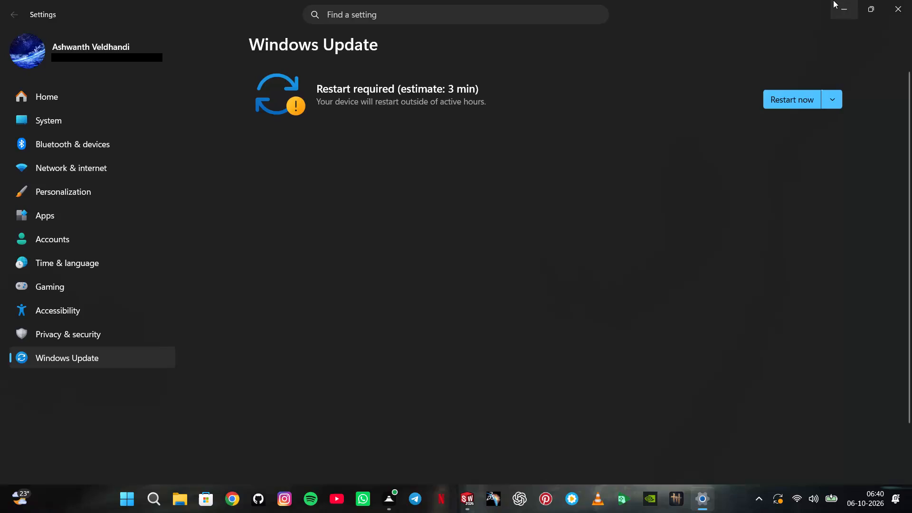
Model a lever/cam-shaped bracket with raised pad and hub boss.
Close the Windows Update settings window and return to the open part sketch in SOLIDWORKS.
{"action": "left_click", "coordinate": [894, 7]}
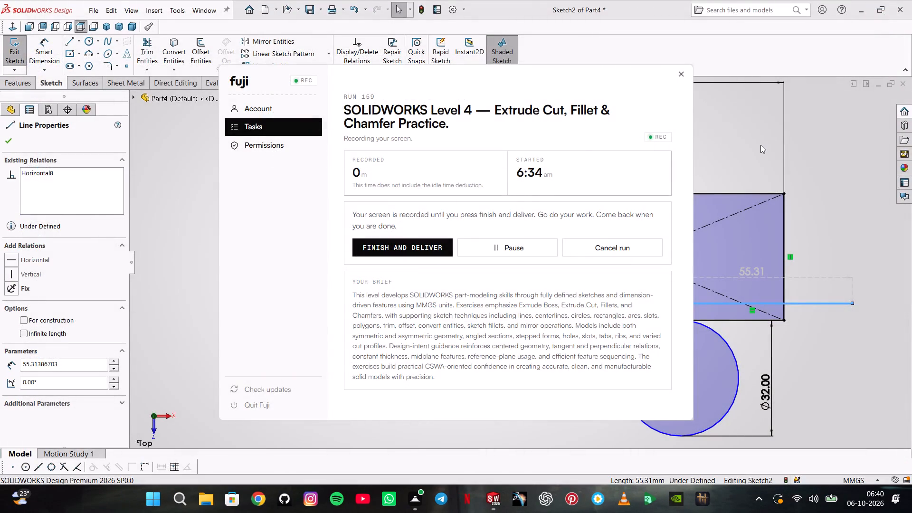
{"action": "left_click", "coordinate": [760, 144]}
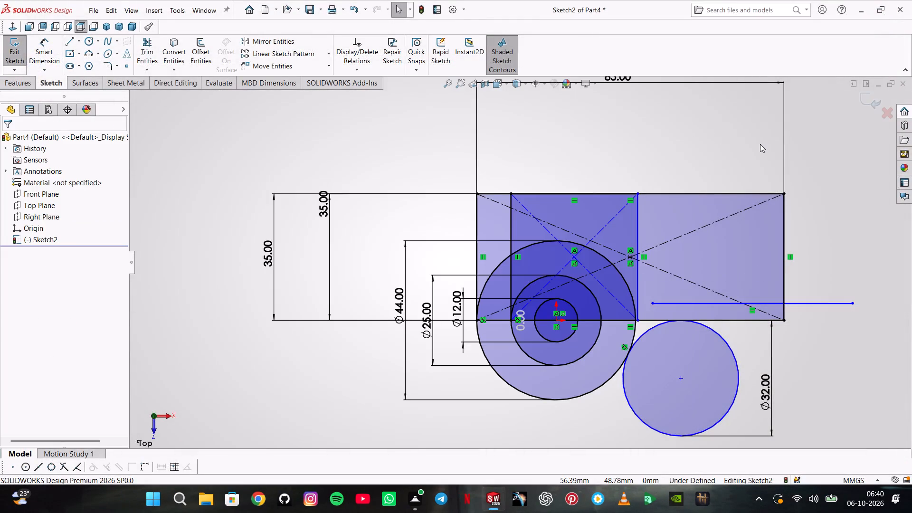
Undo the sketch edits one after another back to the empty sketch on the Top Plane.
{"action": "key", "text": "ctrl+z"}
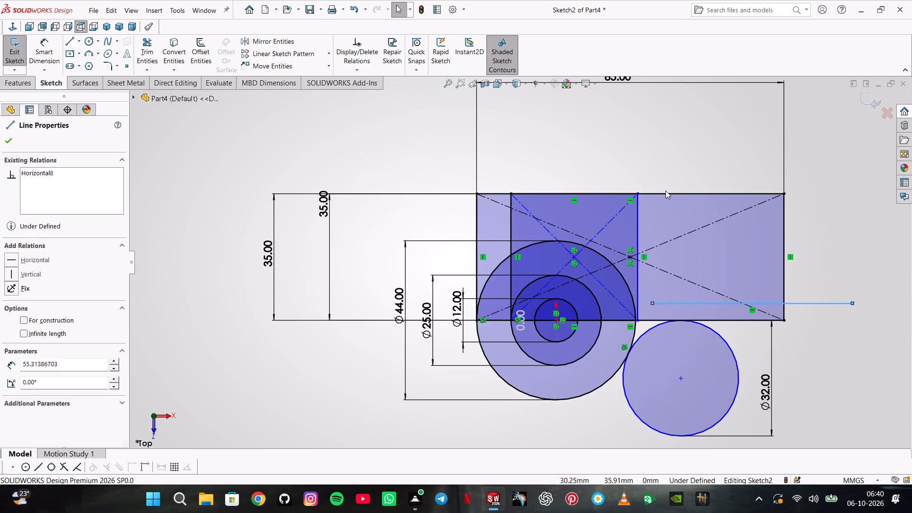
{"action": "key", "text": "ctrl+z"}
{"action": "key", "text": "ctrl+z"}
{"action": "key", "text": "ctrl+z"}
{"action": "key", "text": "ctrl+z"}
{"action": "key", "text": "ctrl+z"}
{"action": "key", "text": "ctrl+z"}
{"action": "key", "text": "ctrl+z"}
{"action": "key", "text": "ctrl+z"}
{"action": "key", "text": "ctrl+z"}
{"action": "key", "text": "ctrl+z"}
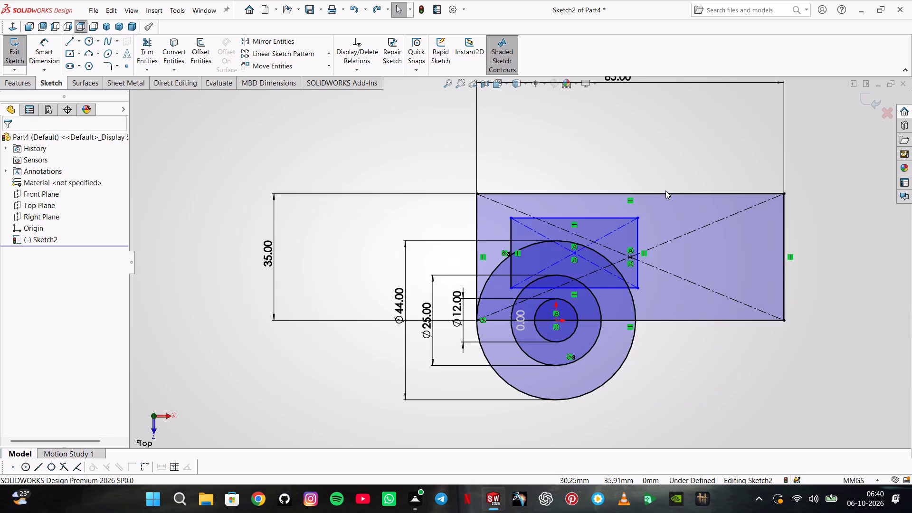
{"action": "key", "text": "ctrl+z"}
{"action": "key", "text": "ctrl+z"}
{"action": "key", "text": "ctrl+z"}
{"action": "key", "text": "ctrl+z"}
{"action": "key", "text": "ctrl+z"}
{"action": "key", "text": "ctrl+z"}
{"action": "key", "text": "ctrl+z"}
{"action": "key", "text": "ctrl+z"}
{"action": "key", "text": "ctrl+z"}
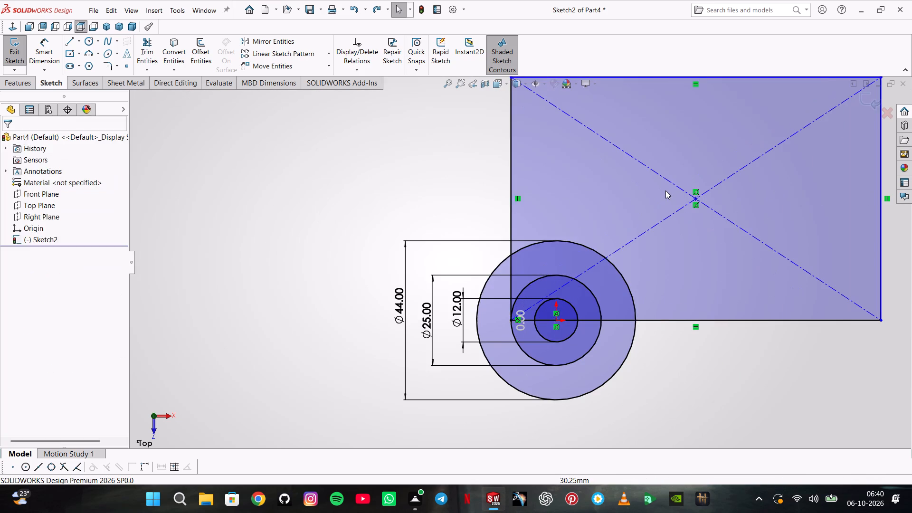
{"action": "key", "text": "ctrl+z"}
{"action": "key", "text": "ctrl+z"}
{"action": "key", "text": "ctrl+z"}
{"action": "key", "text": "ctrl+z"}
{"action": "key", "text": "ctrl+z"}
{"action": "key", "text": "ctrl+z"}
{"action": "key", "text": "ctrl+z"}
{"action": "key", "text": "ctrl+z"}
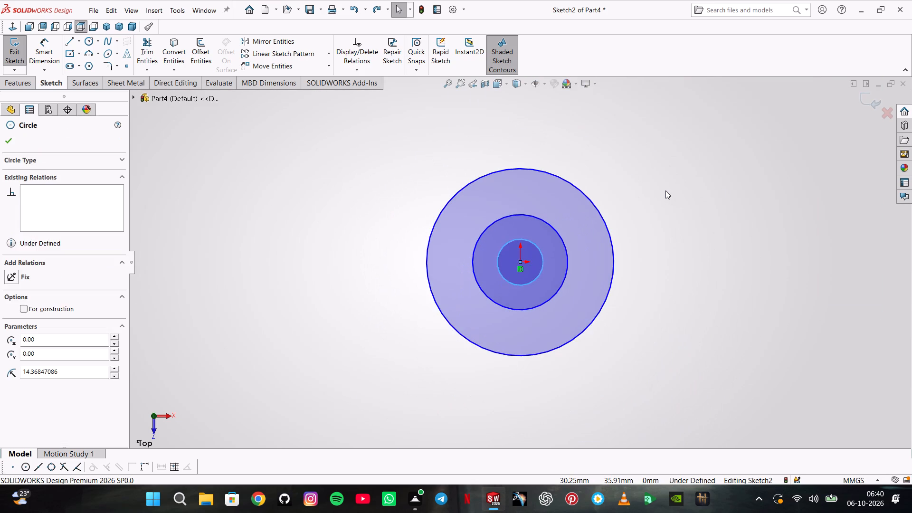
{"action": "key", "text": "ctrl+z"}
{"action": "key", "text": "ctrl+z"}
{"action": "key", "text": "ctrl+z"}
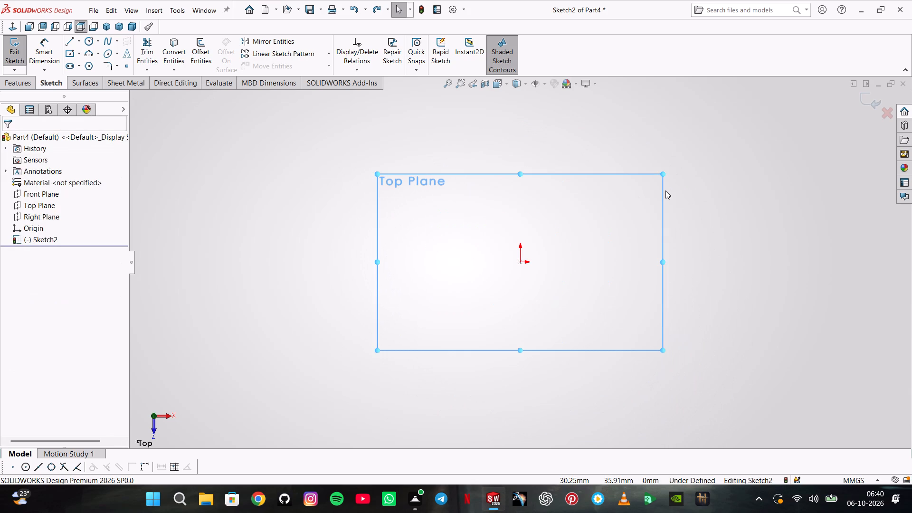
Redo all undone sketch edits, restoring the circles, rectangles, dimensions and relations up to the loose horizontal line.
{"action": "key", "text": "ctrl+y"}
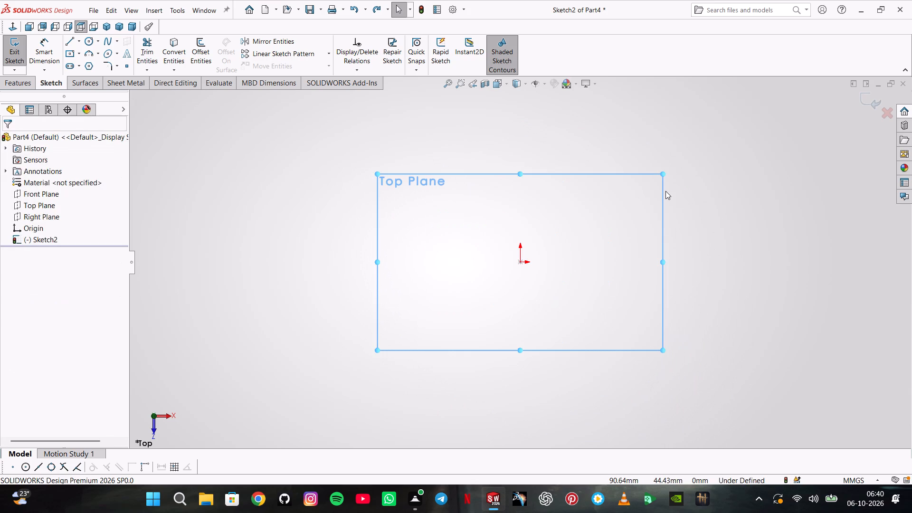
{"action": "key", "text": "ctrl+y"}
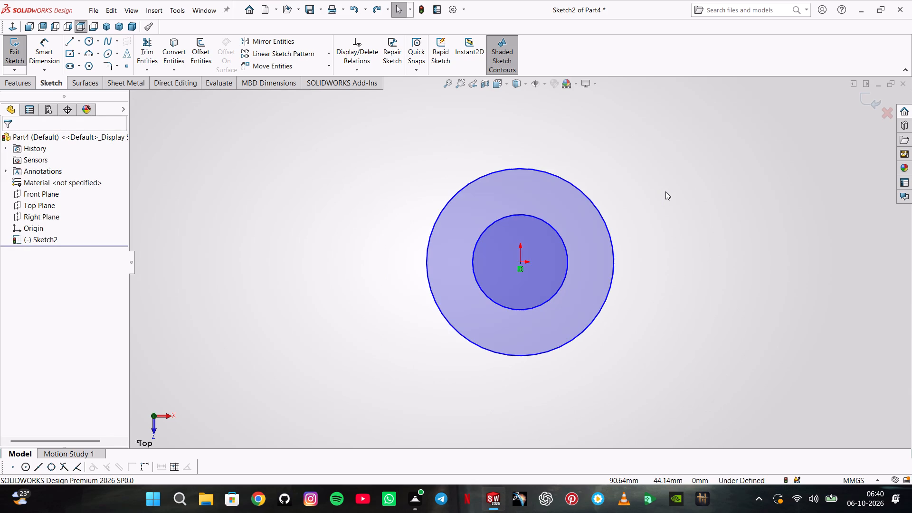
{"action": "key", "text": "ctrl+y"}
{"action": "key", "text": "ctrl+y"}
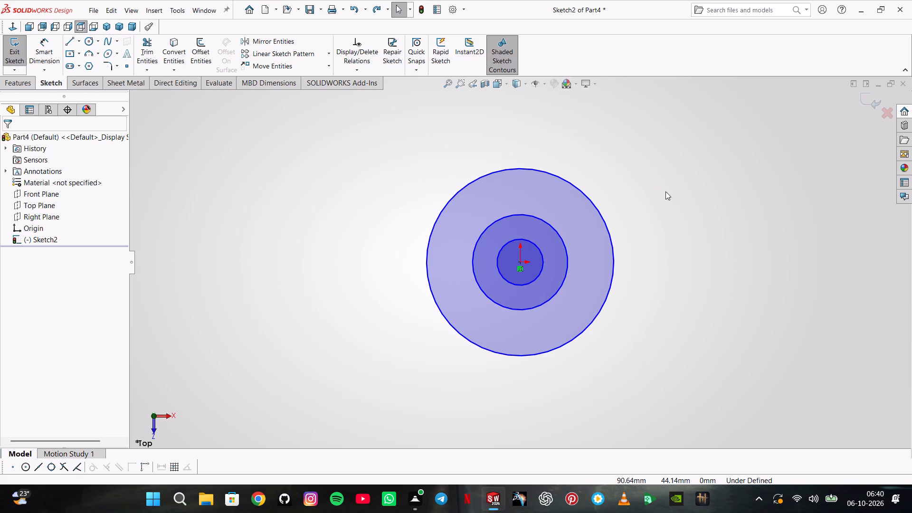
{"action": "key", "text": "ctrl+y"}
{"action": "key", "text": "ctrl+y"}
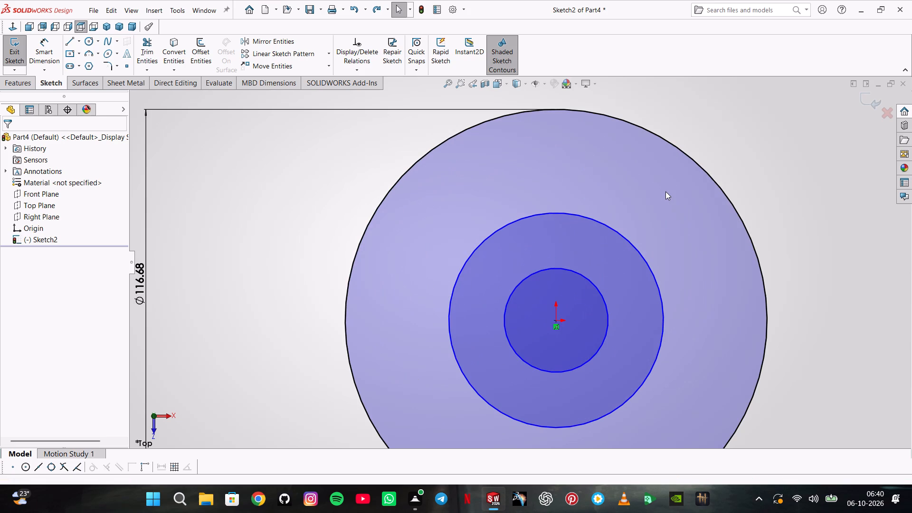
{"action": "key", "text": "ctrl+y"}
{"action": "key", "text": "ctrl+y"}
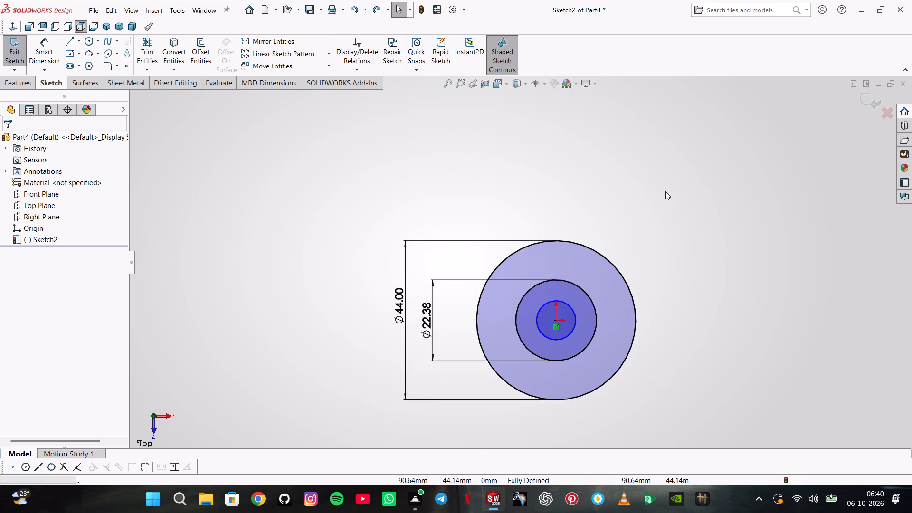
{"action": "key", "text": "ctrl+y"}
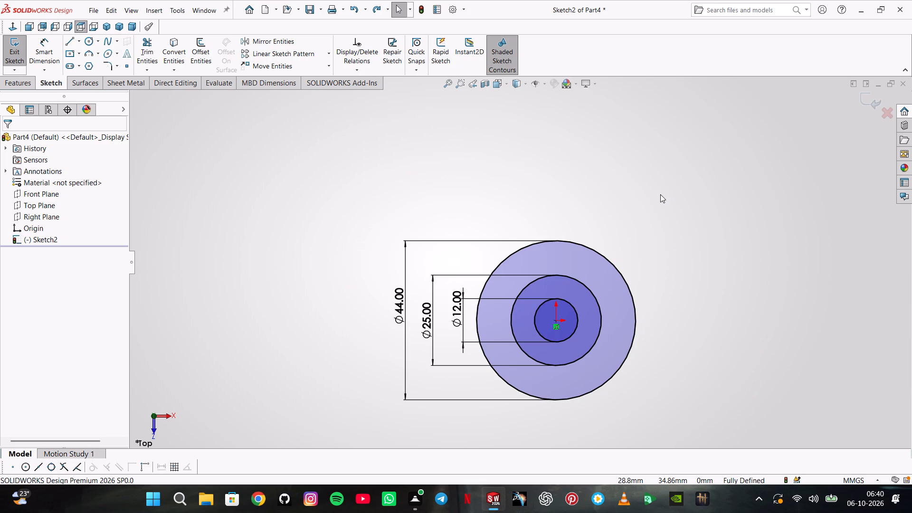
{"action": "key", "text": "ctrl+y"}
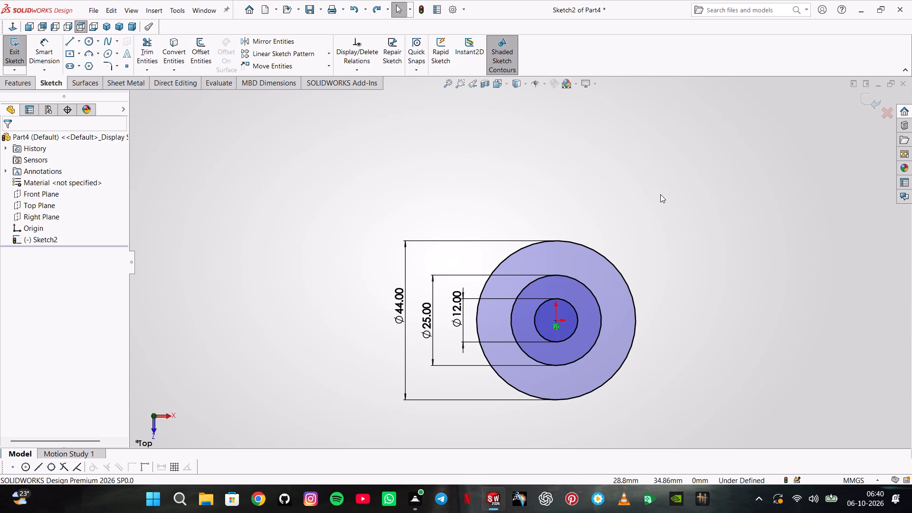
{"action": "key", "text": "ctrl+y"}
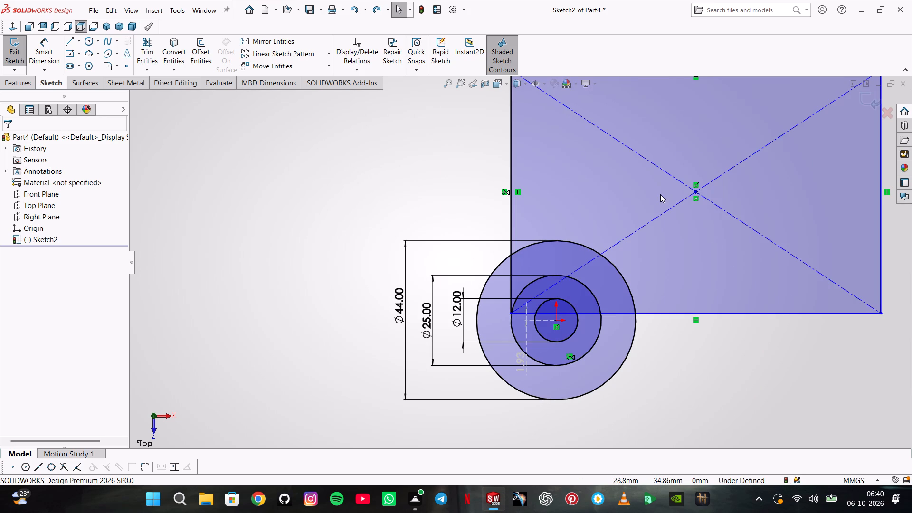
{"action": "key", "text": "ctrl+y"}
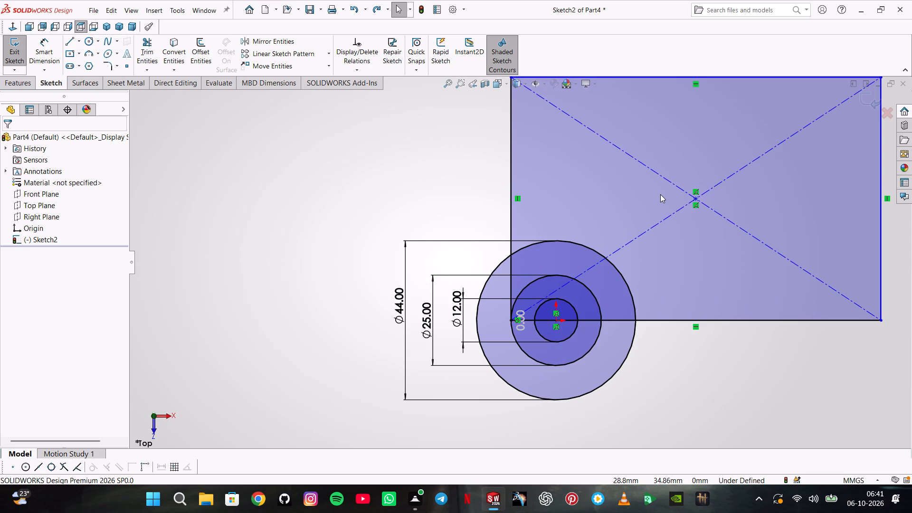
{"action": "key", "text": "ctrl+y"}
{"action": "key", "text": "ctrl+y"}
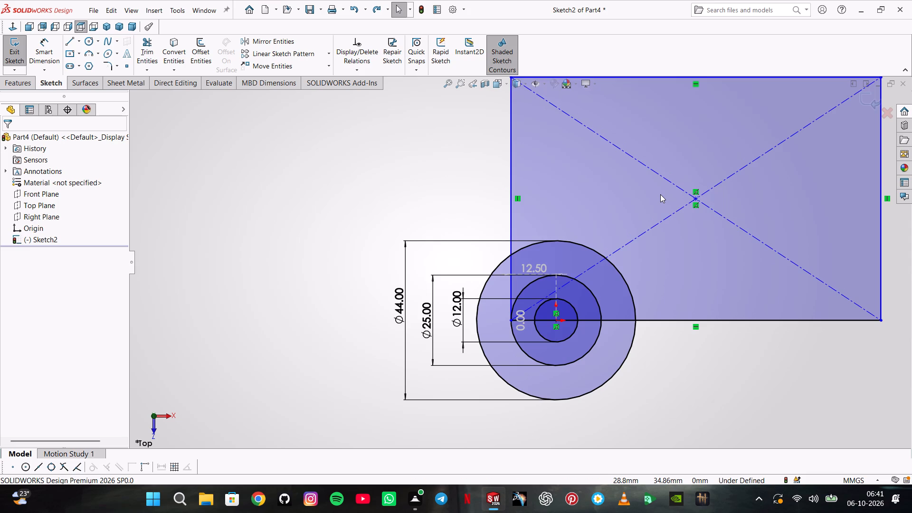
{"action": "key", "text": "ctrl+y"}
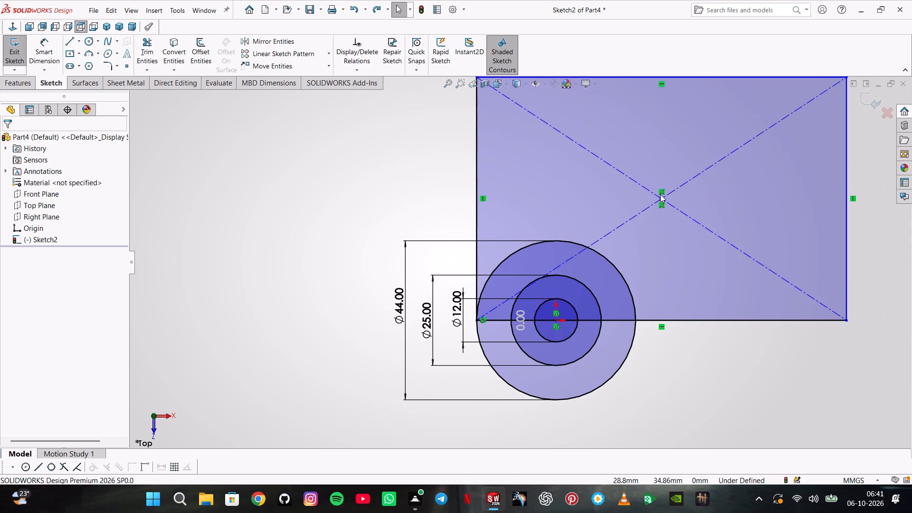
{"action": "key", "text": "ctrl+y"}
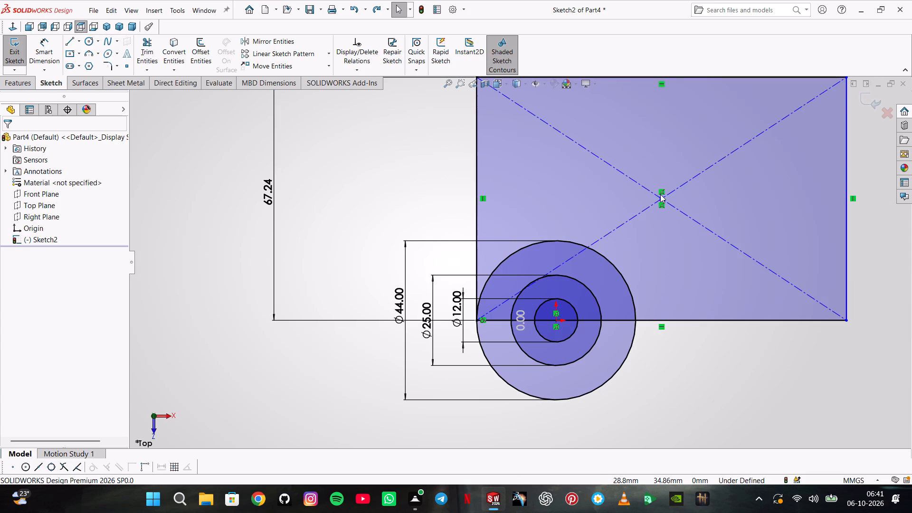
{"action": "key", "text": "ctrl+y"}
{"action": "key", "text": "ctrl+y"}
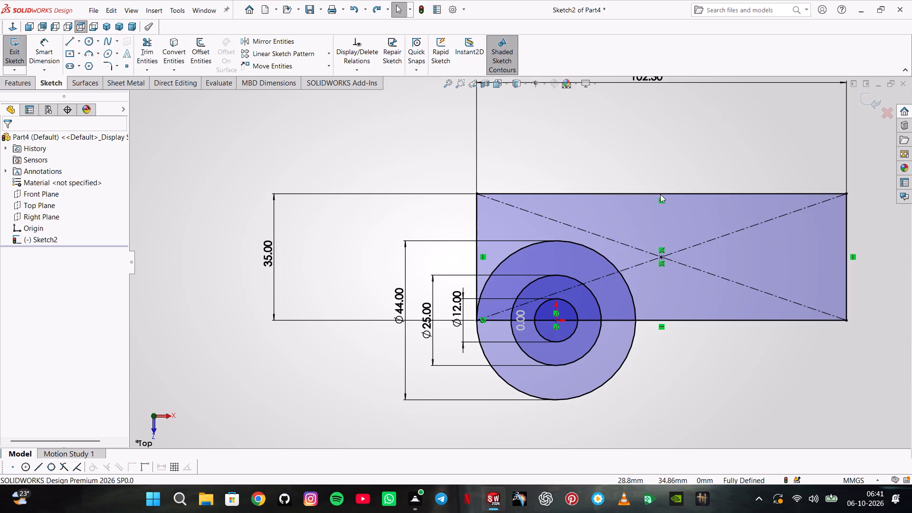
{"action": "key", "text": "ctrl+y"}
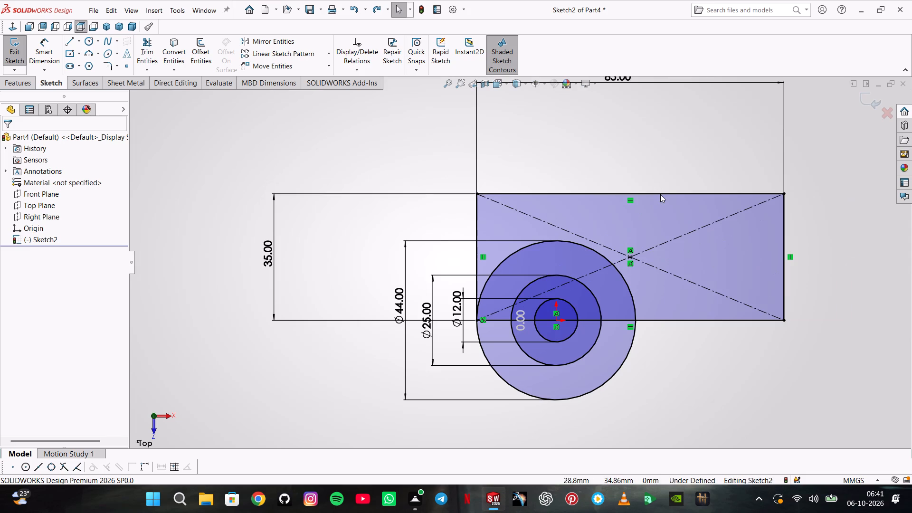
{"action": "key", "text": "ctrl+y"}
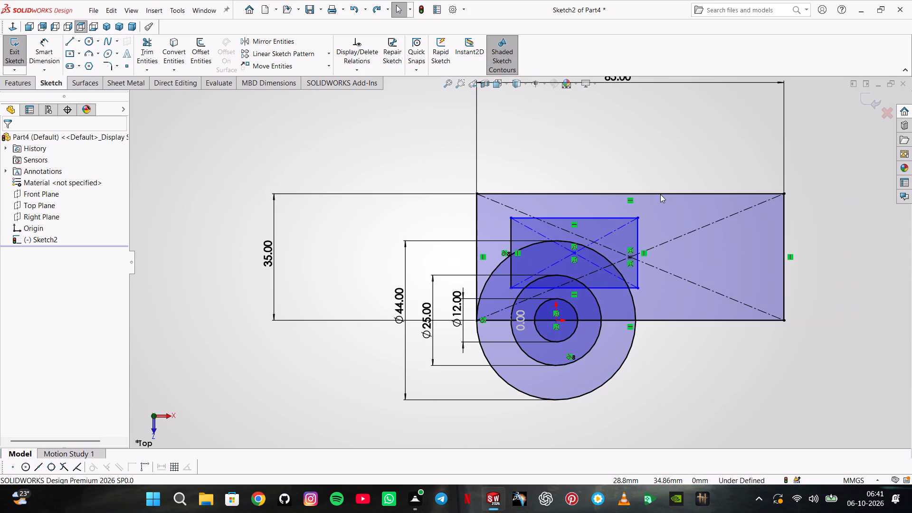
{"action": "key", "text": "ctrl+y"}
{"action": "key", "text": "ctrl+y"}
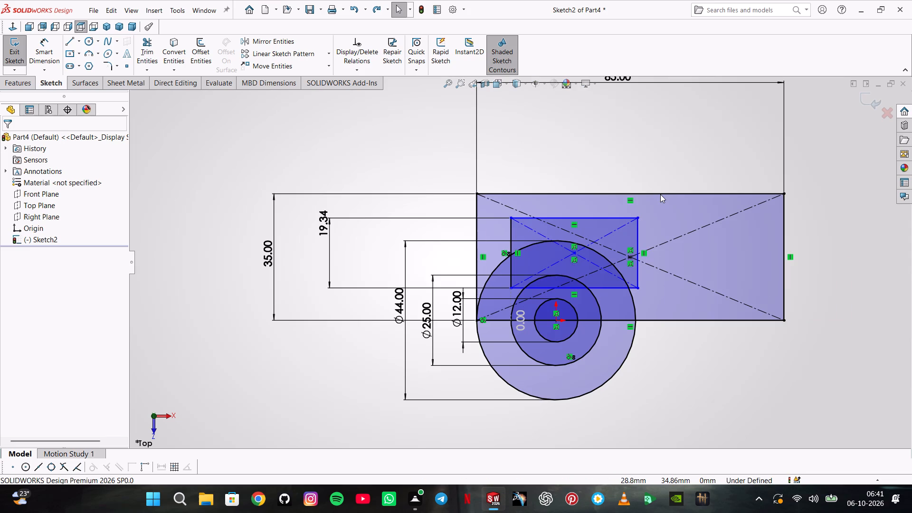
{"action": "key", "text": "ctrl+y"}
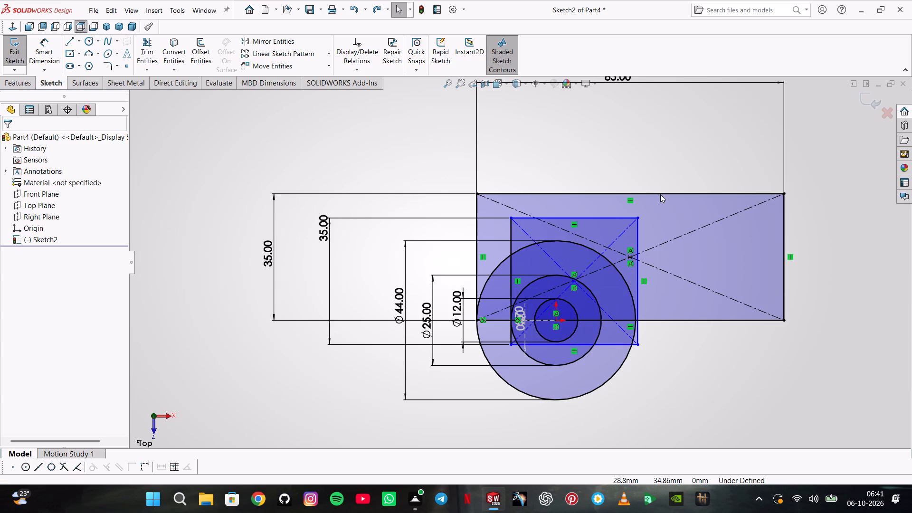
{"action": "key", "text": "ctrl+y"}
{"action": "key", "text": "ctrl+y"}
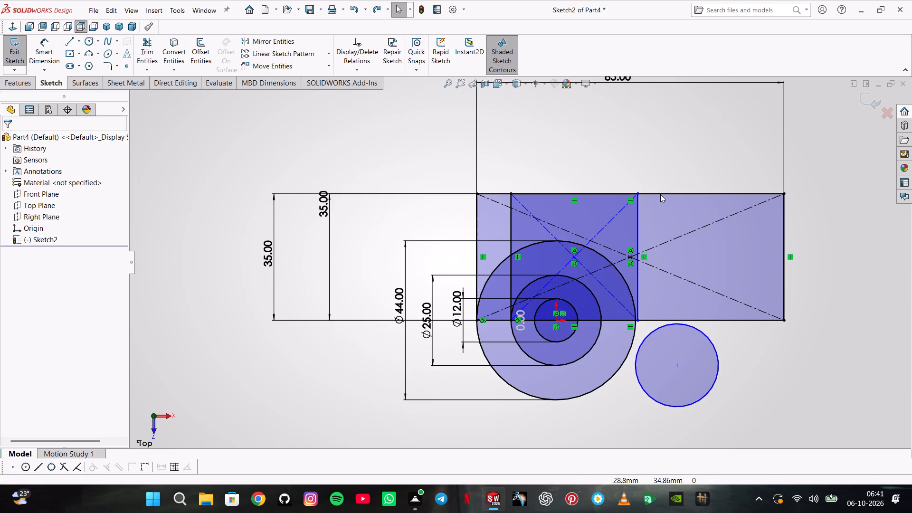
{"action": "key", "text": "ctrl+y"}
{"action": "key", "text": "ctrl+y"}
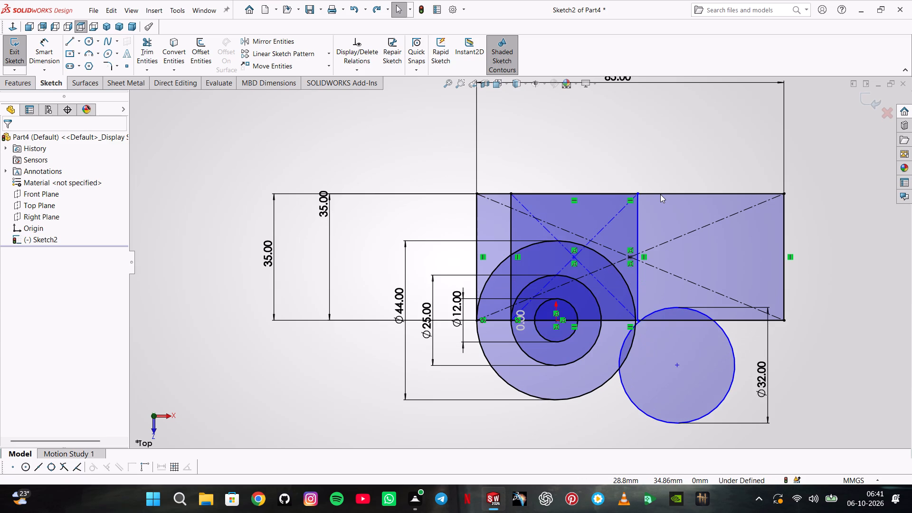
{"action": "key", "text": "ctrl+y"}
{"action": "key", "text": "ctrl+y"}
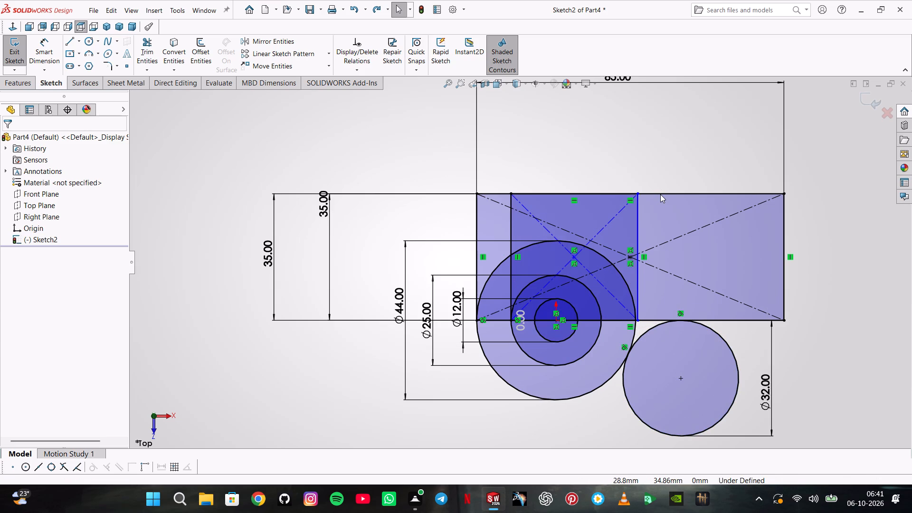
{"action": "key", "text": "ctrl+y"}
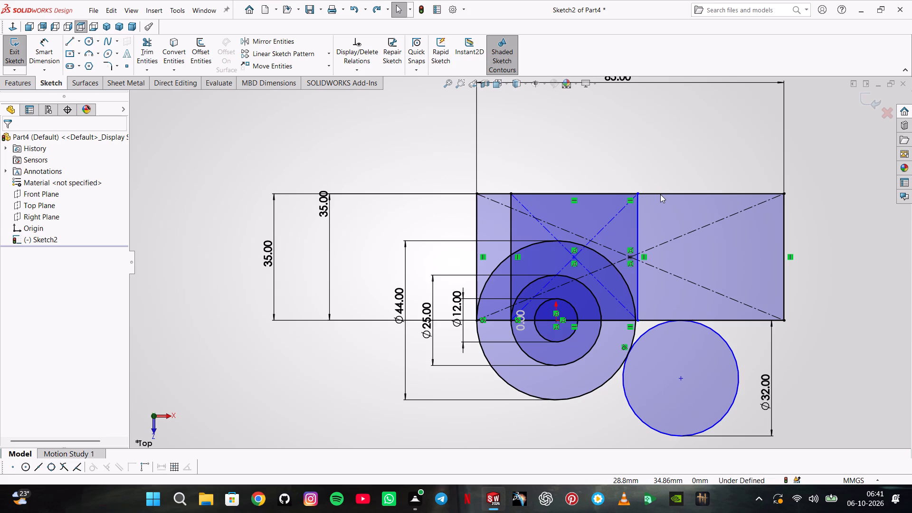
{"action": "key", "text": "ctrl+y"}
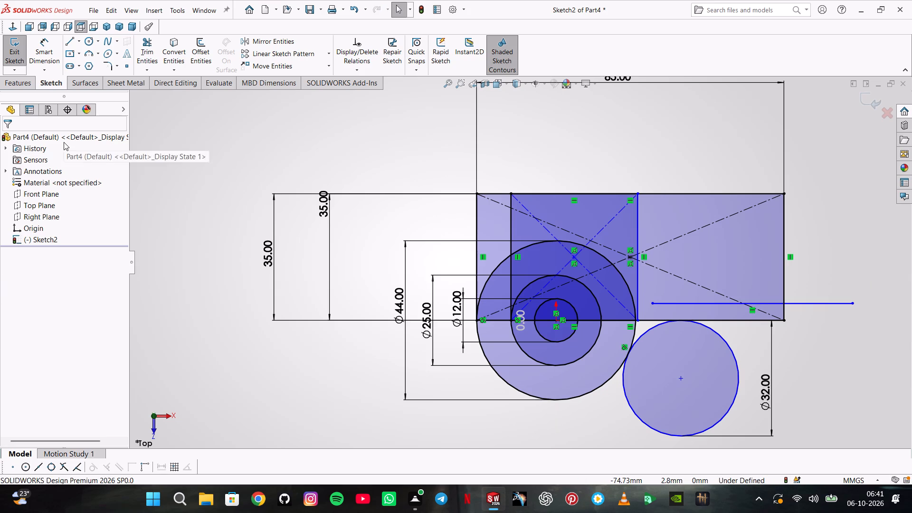
Dimension the loose horizontal line at 31 mm from the top edge of the large rectangle.
{"action": "left_click", "coordinate": [56, 63]}
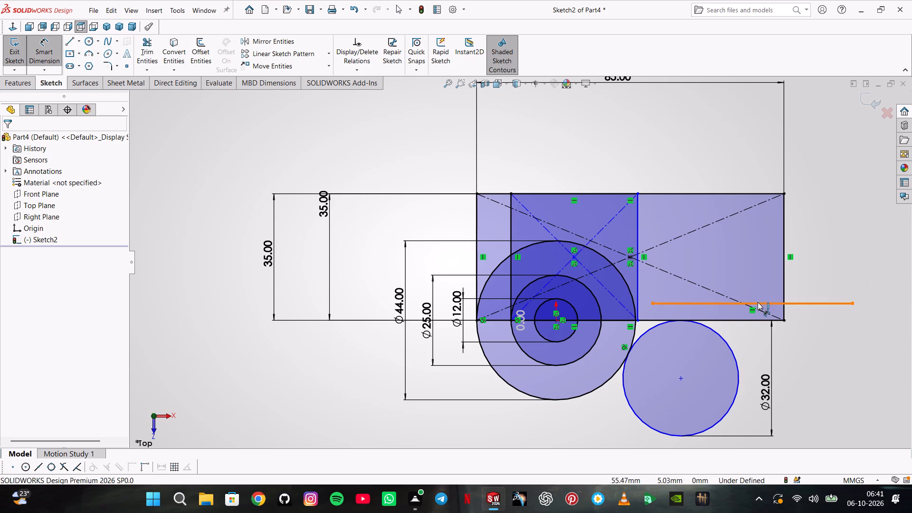
{"action": "left_click", "coordinate": [759, 302]}
{"action": "left_click", "coordinate": [754, 194]}
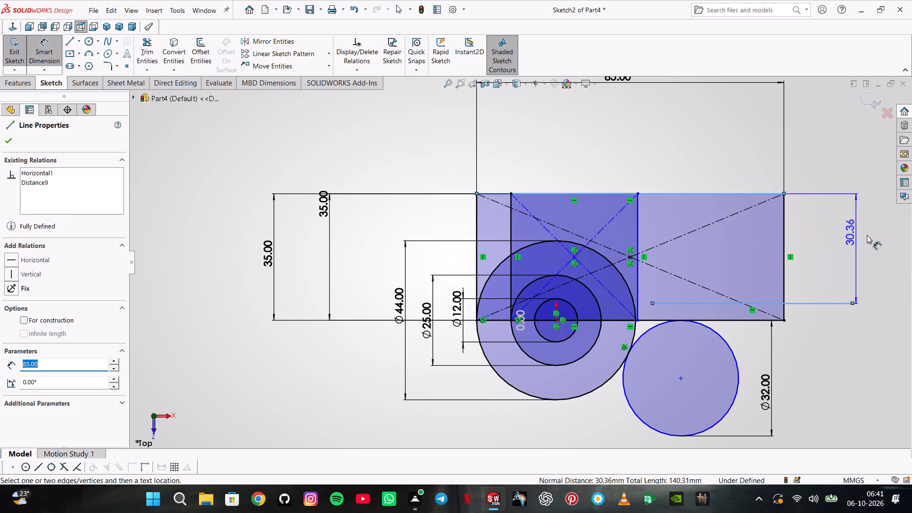
{"action": "left_click", "coordinate": [885, 240]}
{"action": "type", "text": "31"}
{"action": "key", "text": "Return"}
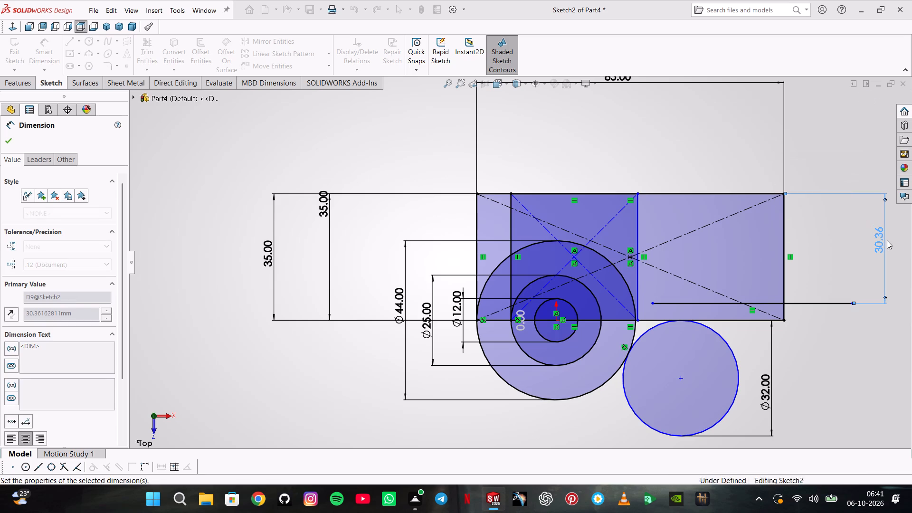
{"action": "key", "text": "Escape"}
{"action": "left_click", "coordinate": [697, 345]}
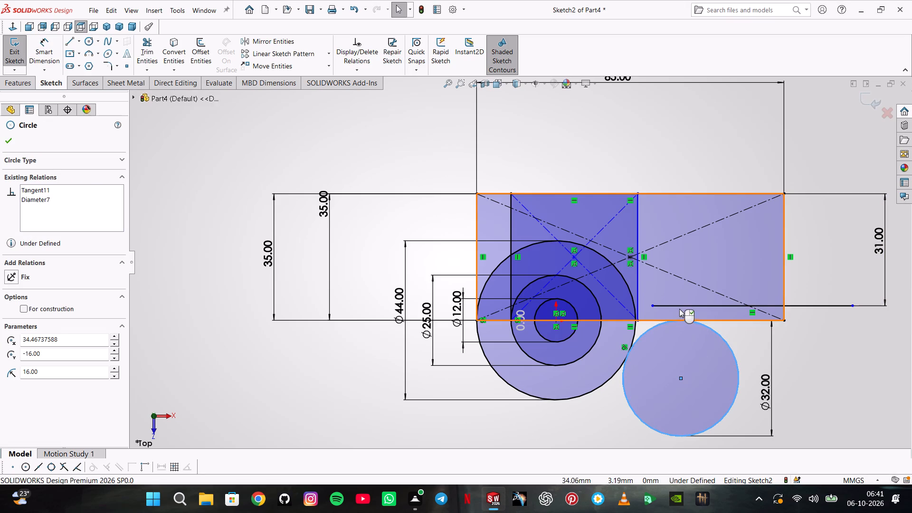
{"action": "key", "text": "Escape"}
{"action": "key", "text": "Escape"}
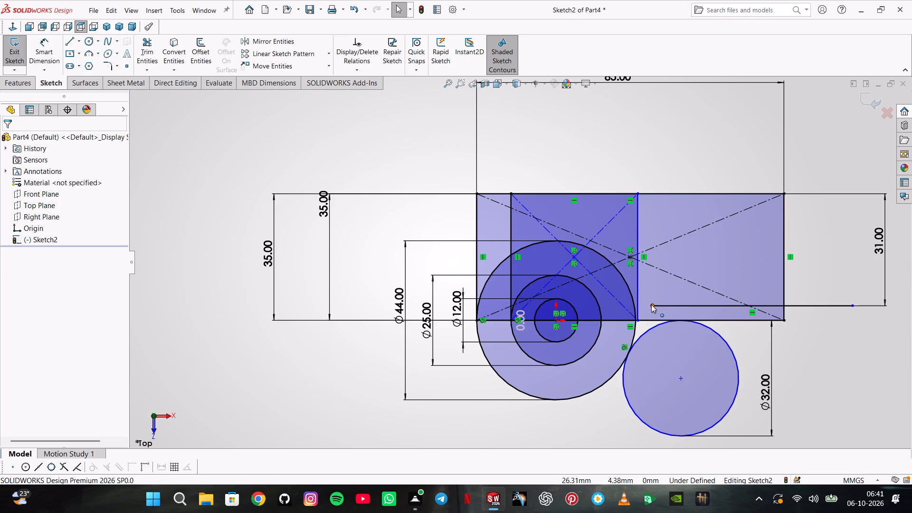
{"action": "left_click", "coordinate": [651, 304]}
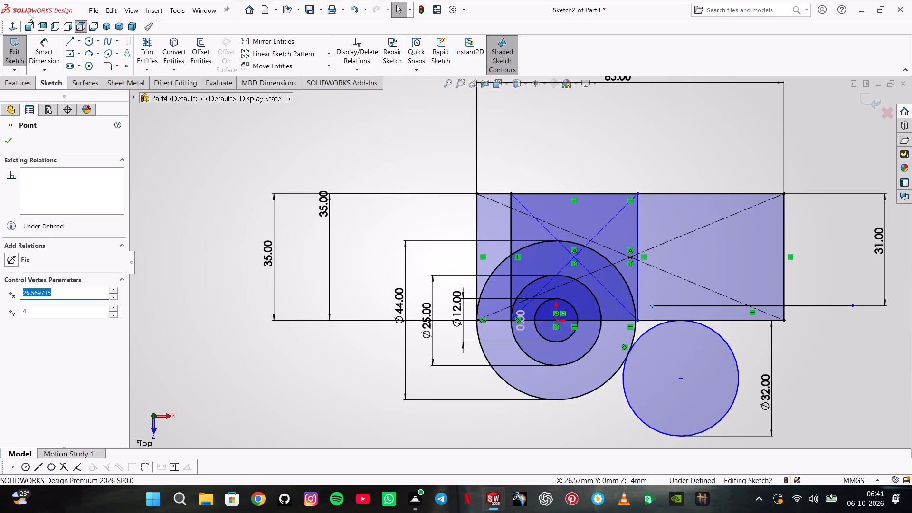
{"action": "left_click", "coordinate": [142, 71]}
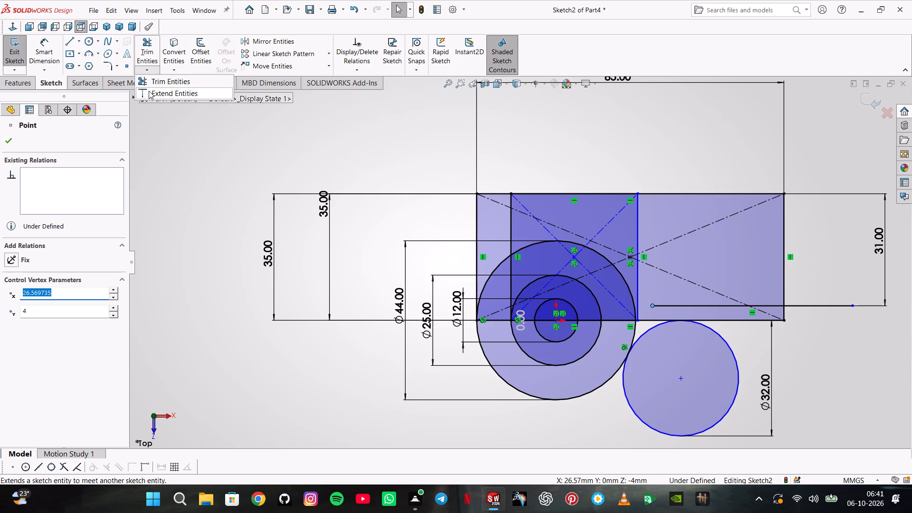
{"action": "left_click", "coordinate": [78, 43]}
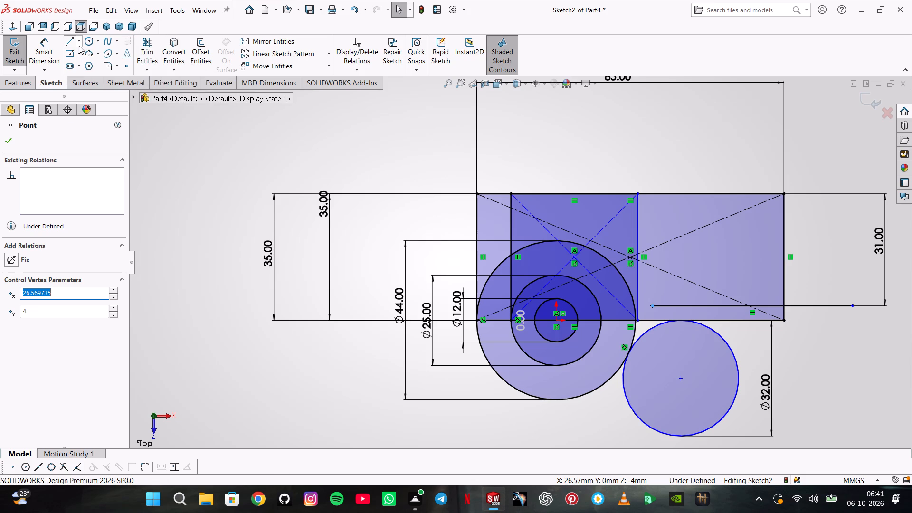
Sketch a near-vertical construction centerline about 82 mm long, running through the concentric circles from above the rectangles to below the circles.
{"action": "left_click", "coordinate": [79, 43]}
{"action": "left_click", "coordinate": [83, 61]}
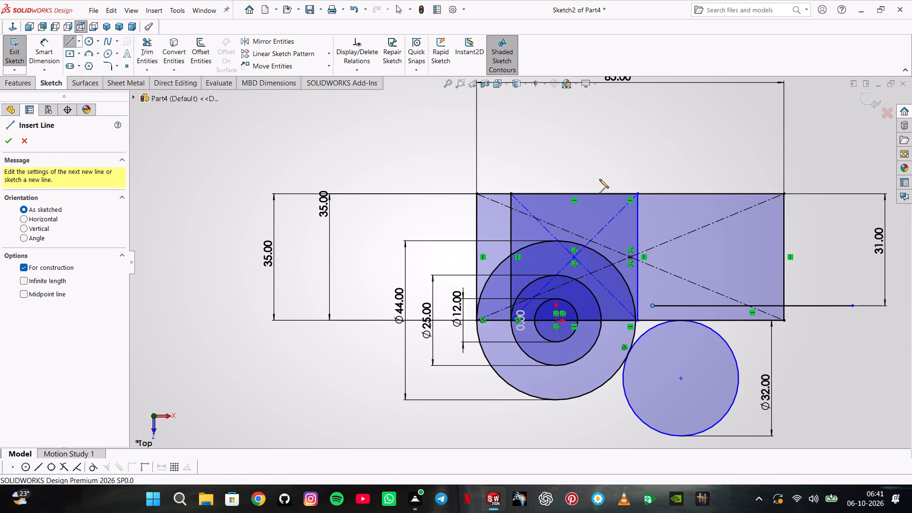
{"action": "left_click", "coordinate": [556, 162]}
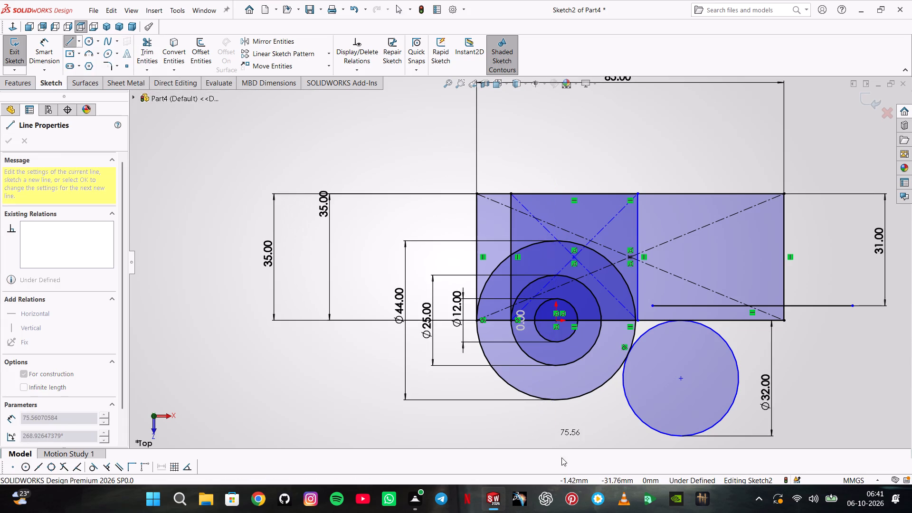
{"action": "scroll", "coordinate": [555, 427], "scroll_direction": "up", "scroll_amount": 1}
{"action": "left_click", "coordinate": [555, 427]}
{"action": "double_click", "coordinate": [563, 410]}
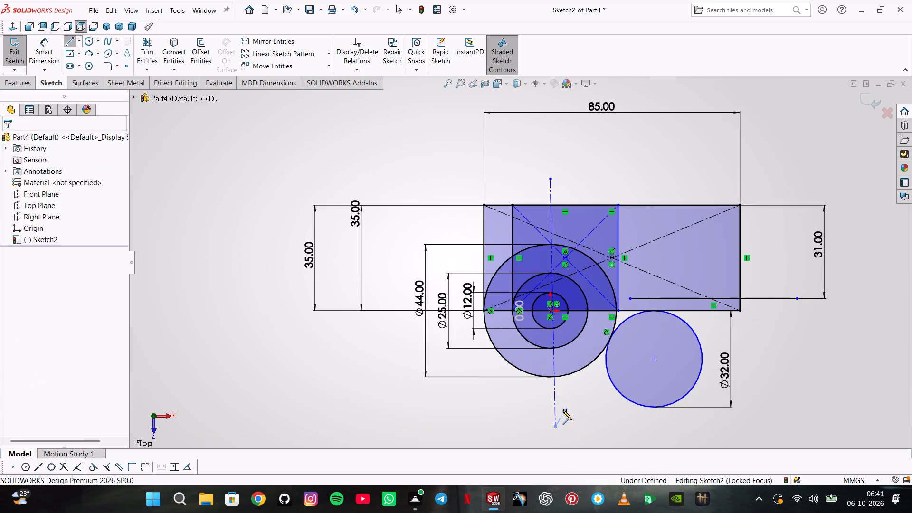
{"action": "key", "text": "Escape"}
Make the centerline coincident with the shared center point of the concentric circles.
{"action": "left_click", "coordinate": [556, 317]}
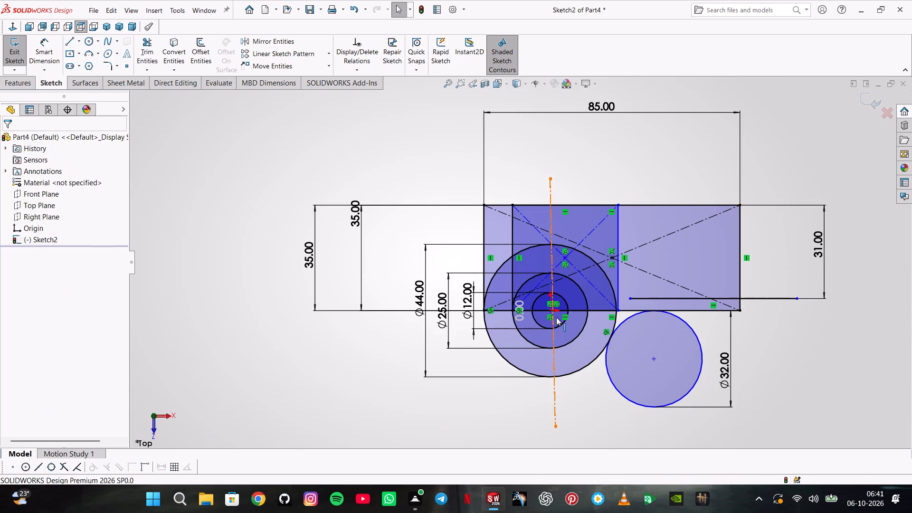
{"action": "scroll", "coordinate": [554, 314], "scroll_direction": "down", "scroll_amount": 3}
{"action": "scroll", "coordinate": [554, 314], "scroll_direction": "up", "scroll_amount": 1}
{"action": "scroll", "coordinate": [554, 314], "scroll_direction": "down", "scroll_amount": 1}
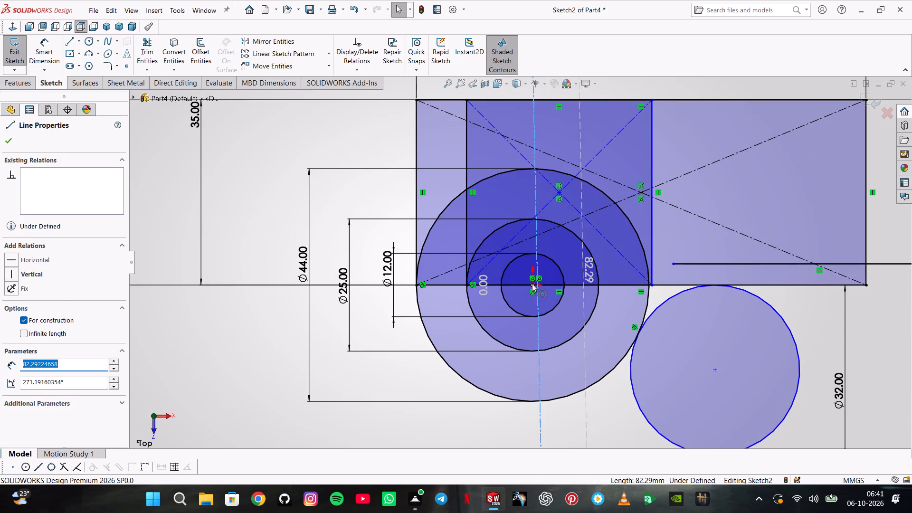
{"action": "left_click", "coordinate": [532, 285], "text": "ctrl"}
{"action": "left_click", "coordinate": [575, 242]}
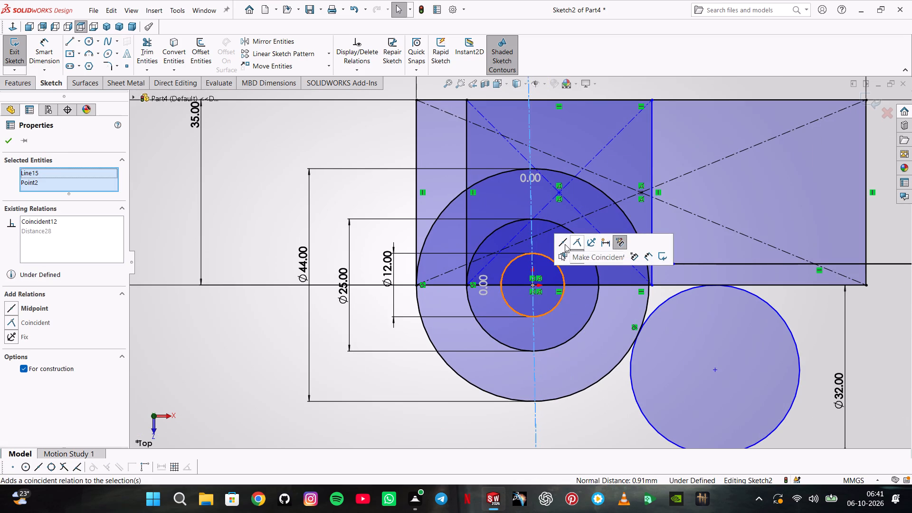
{"action": "scroll", "coordinate": [565, 244], "scroll_direction": "up", "scroll_amount": 3}
{"action": "key", "text": "Escape"}
{"action": "key", "text": "Escape"}
{"action": "scroll", "coordinate": [560, 219], "scroll_direction": "up", "scroll_amount": 3}
{"action": "key", "text": "Escape"}
{"action": "left_click", "coordinate": [556, 132]}
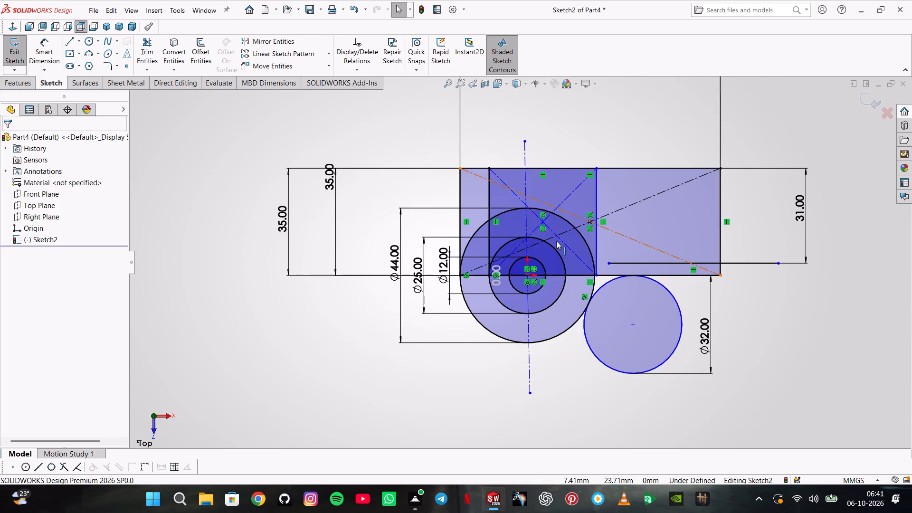
Make the left endpoint of the loose horizontal line coincident with the centerline.
{"action": "left_click", "coordinate": [609, 264]}
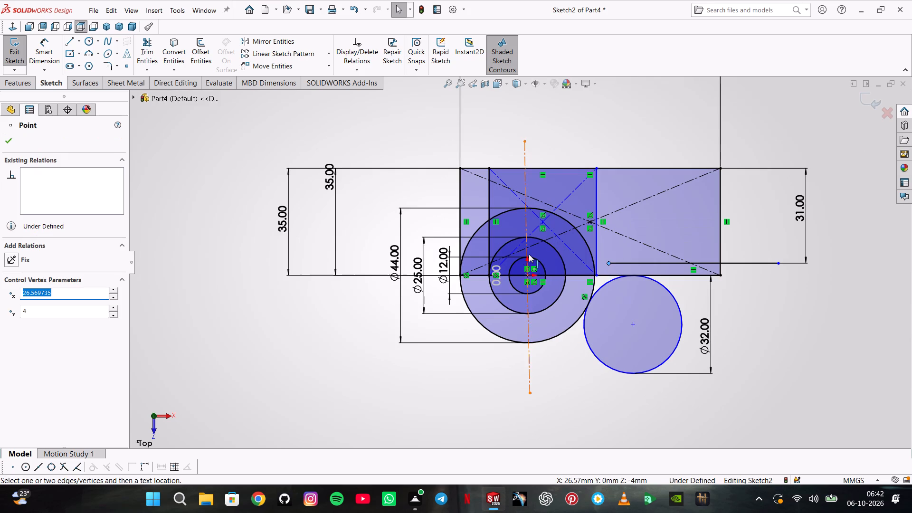
{"action": "left_click", "coordinate": [527, 252], "text": "ctrl"}
{"action": "left_click", "coordinate": [569, 207]}
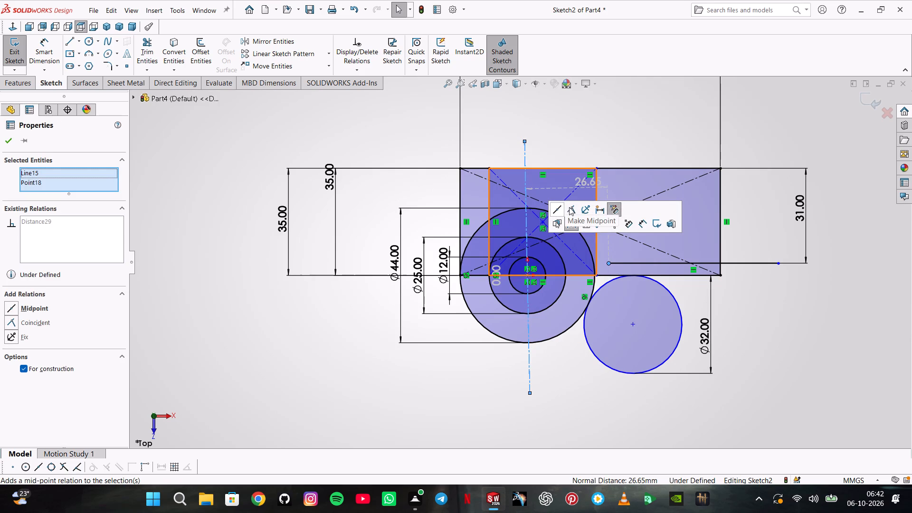
{"action": "left_click", "coordinate": [559, 130]}
{"action": "scroll", "coordinate": [699, 257], "scroll_direction": "down", "scroll_amount": 5}
{"action": "scroll", "coordinate": [700, 266], "scroll_direction": "up", "scroll_amount": 5}
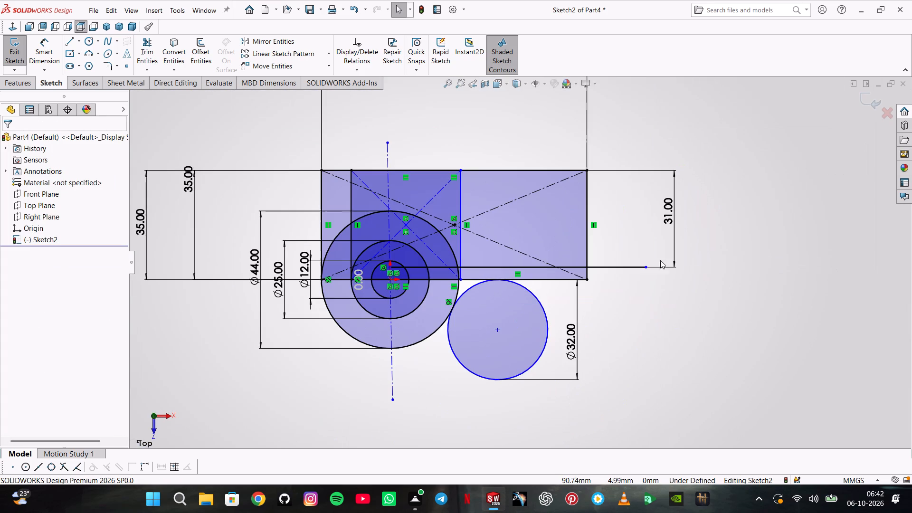
{"action": "key", "text": "Escape"}
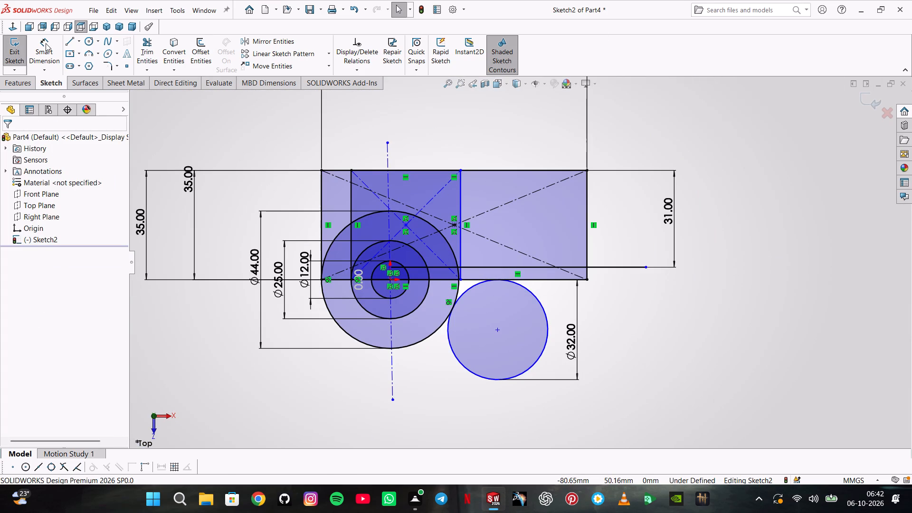
Make the 32 mm circle tangent to the horizontal line.
{"action": "left_click", "coordinate": [526, 325]}
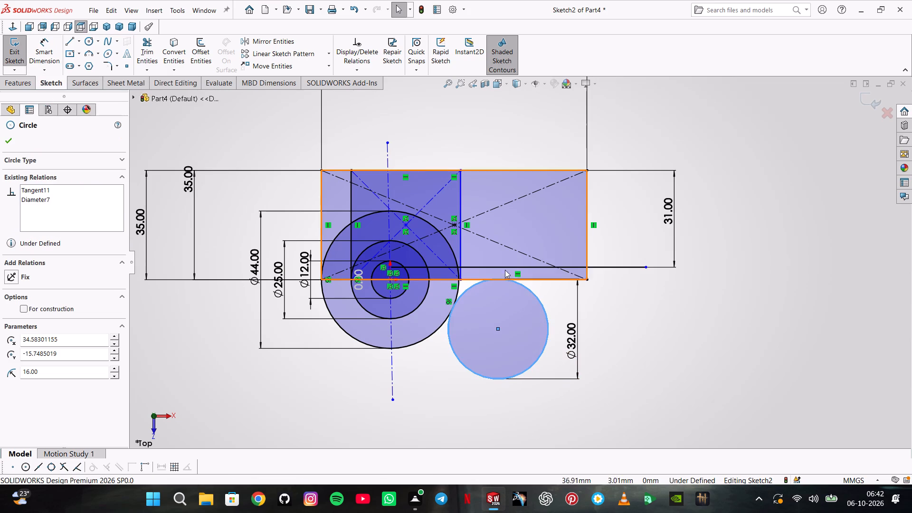
{"action": "left_click", "coordinate": [502, 265], "text": "ctrl"}
{"action": "left_click", "coordinate": [532, 226]}
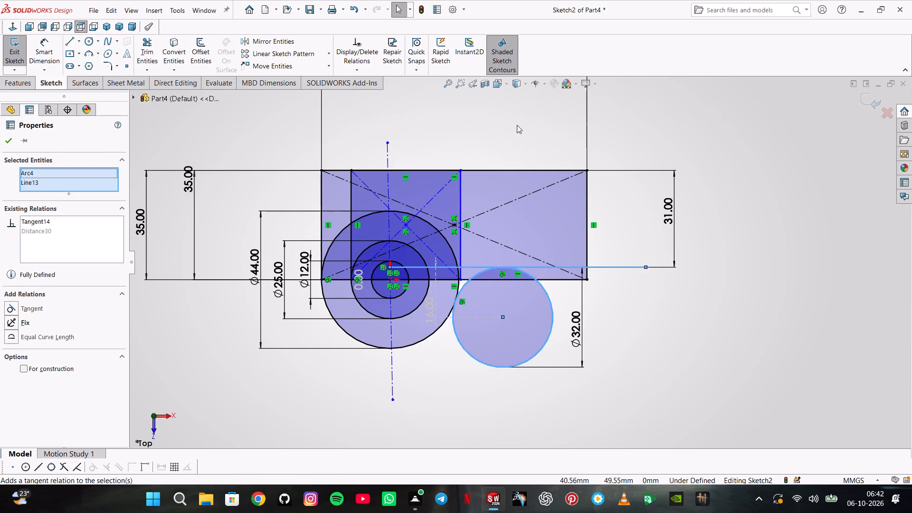
{"action": "left_click", "coordinate": [517, 125]}
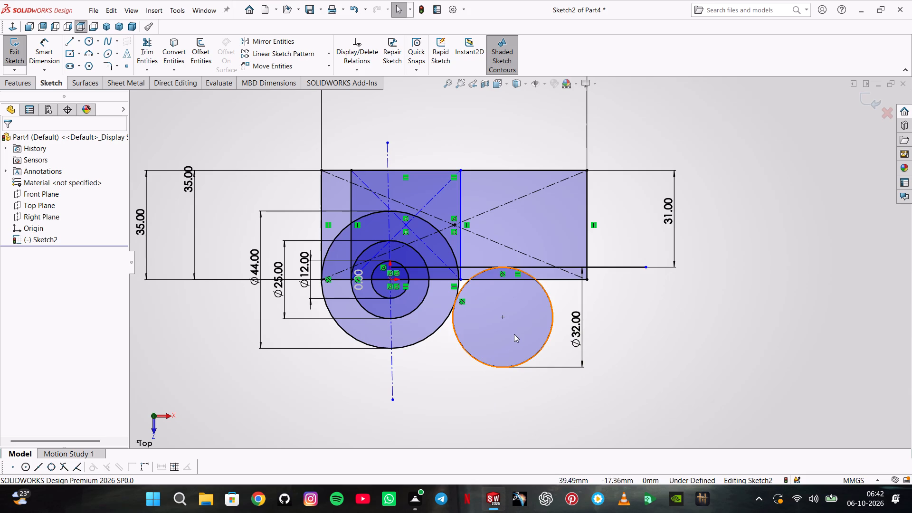
{"action": "key", "text": "Escape"}
Try to move the 32 mm circle to test whether it is fully constrained.
{"action": "left_click", "coordinate": [530, 327]}
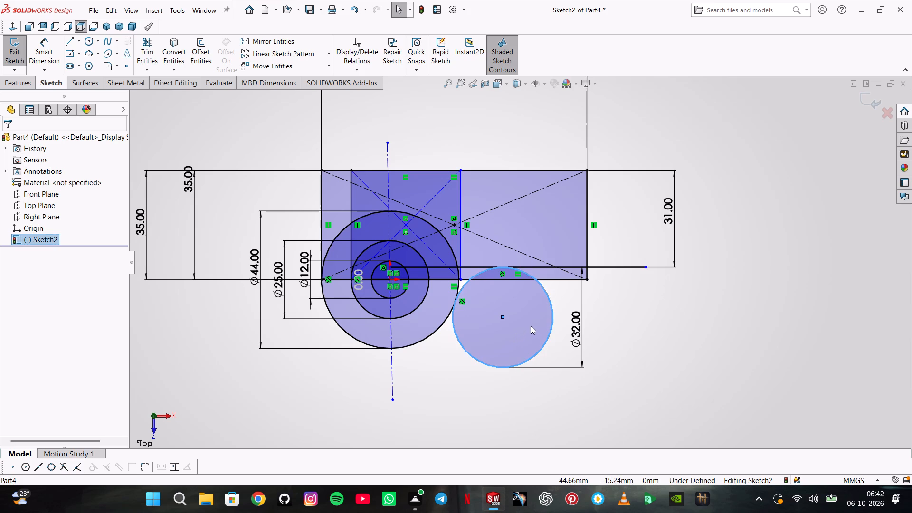
{"action": "left_click", "coordinate": [533, 325]}
{"action": "left_click_drag", "start_coordinate": [533, 325], "coordinate": [605, 213]}
{"action": "left_click_drag", "start_coordinate": [526, 304], "coordinate": [620, 323]}
{"action": "key", "text": "Escape"}
{"action": "key", "text": "Escape"}
{"action": "key", "text": "Escape"}
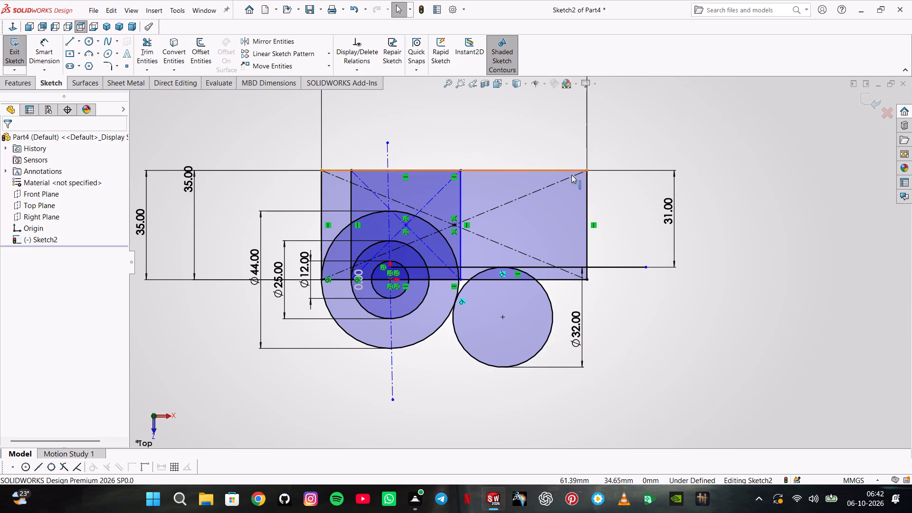
Sketch a circle inside the right half of the large rectangle and dimension its diameter at 32 mm.
{"action": "left_click", "coordinate": [84, 41]}
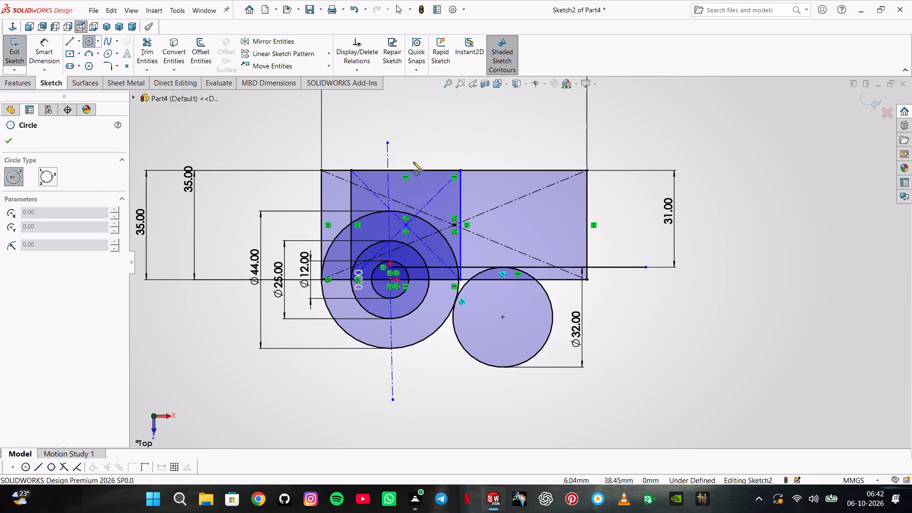
{"action": "left_click", "coordinate": [540, 227]}
{"action": "left_click", "coordinate": [538, 197]}
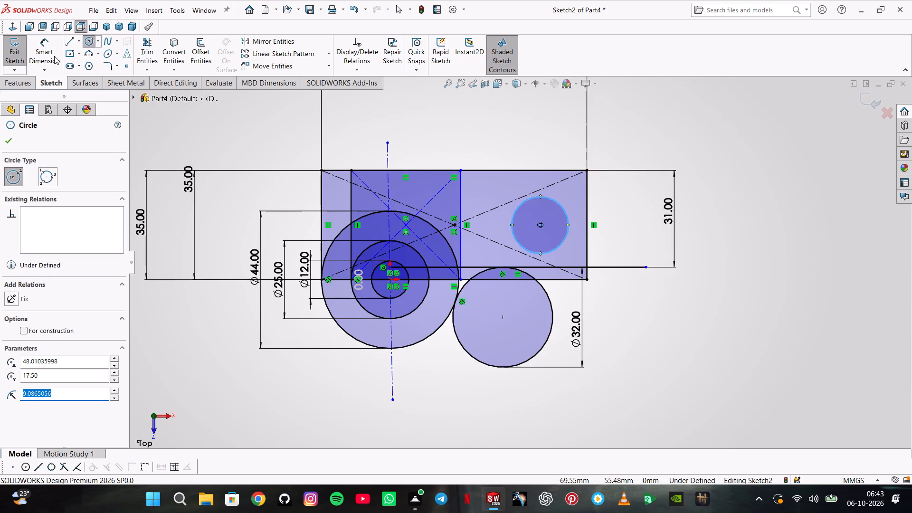
{"action": "left_click", "coordinate": [41, 53]}
{"action": "left_click_drag", "start_coordinate": [565, 209], "coordinate": [563, 204]}
{"action": "left_click", "coordinate": [530, 102]}
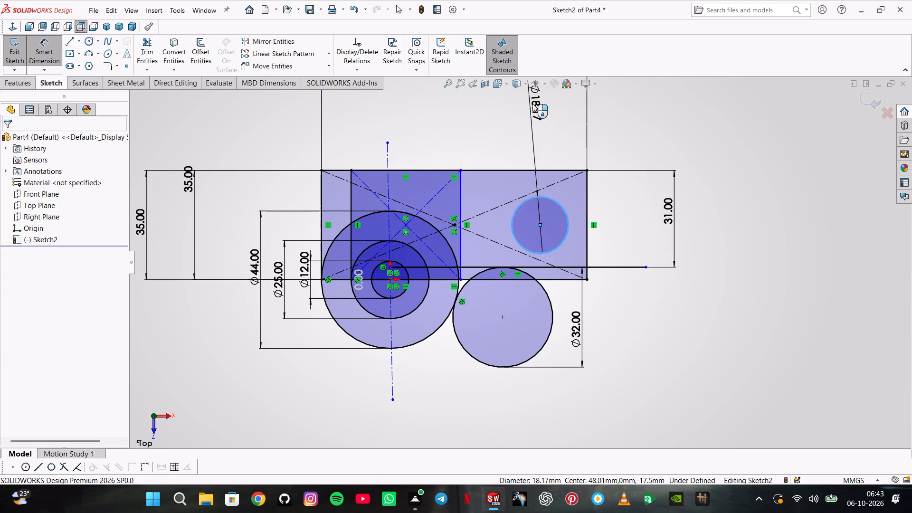
{"action": "type", "text": "32"}
{"action": "key", "text": "Return"}
{"action": "key", "text": "Escape"}
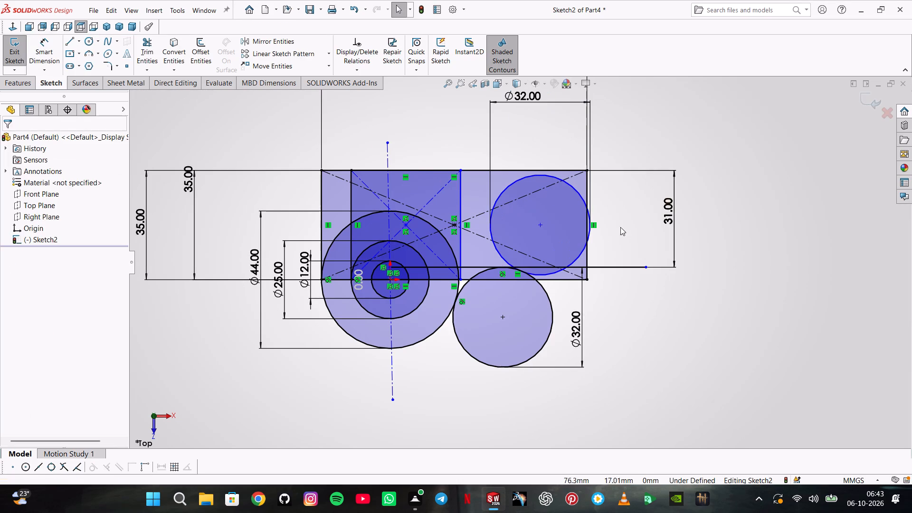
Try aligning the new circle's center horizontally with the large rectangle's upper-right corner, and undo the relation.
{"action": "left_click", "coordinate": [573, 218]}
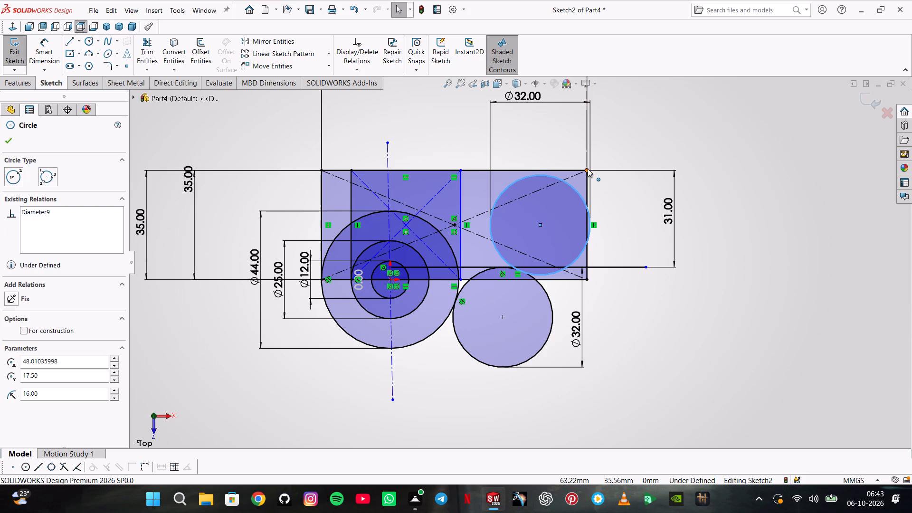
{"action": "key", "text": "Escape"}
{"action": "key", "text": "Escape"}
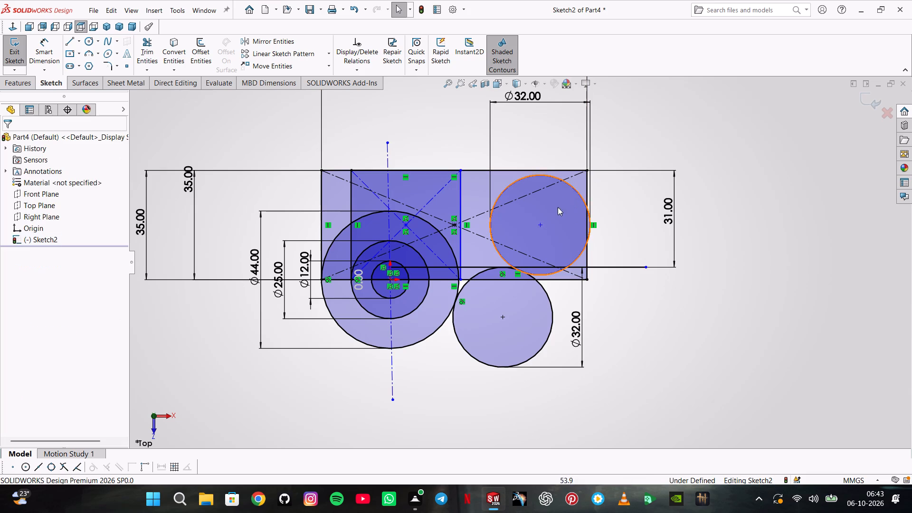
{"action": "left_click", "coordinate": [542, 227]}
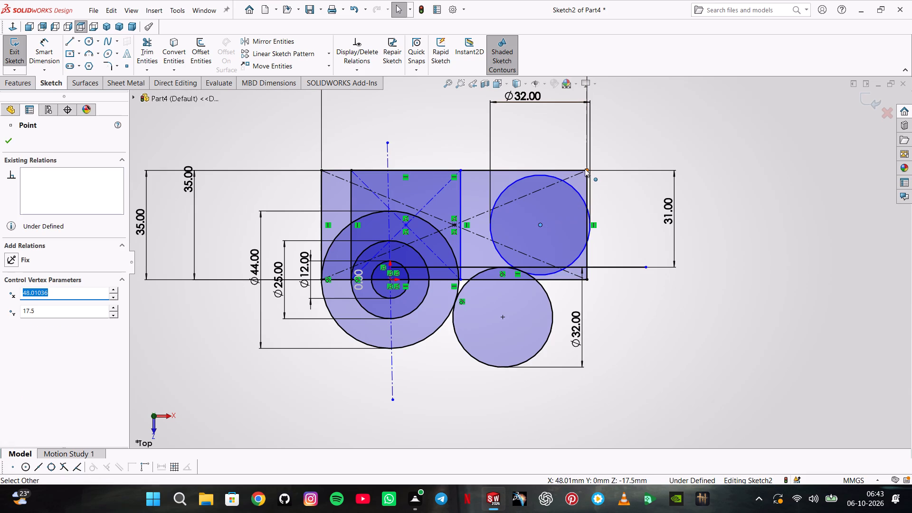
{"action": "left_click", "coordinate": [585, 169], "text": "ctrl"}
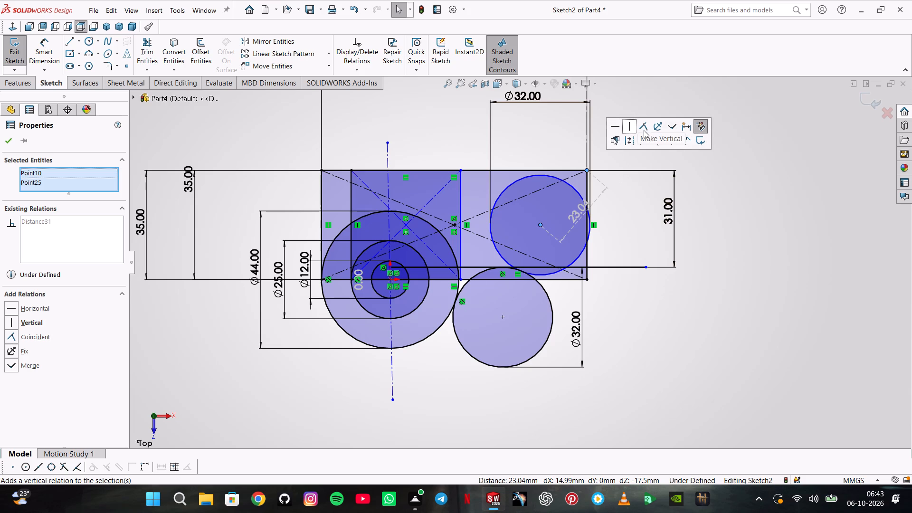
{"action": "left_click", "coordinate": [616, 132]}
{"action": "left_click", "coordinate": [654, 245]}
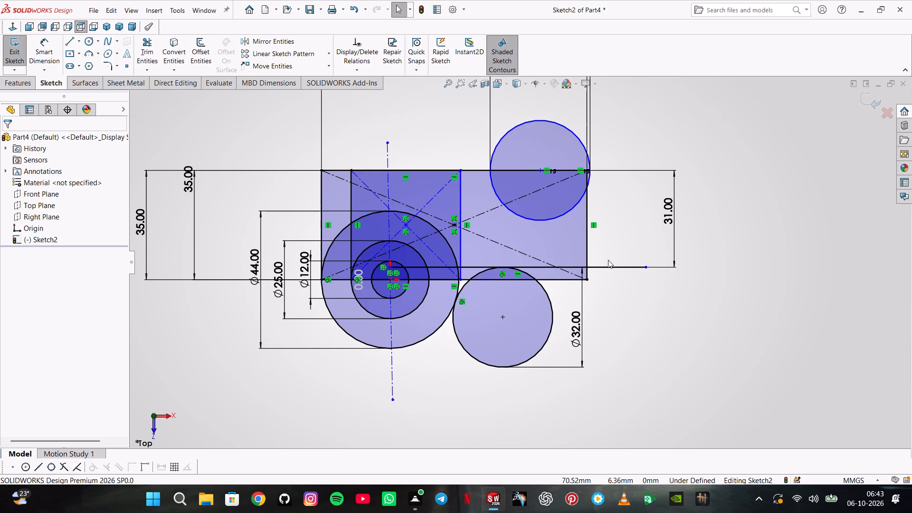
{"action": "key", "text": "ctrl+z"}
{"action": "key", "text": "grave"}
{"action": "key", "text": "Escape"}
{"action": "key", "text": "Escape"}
Make the new 32 mm circle tangent to the large rectangle's right and top edges.
{"action": "left_click", "coordinate": [561, 208]}
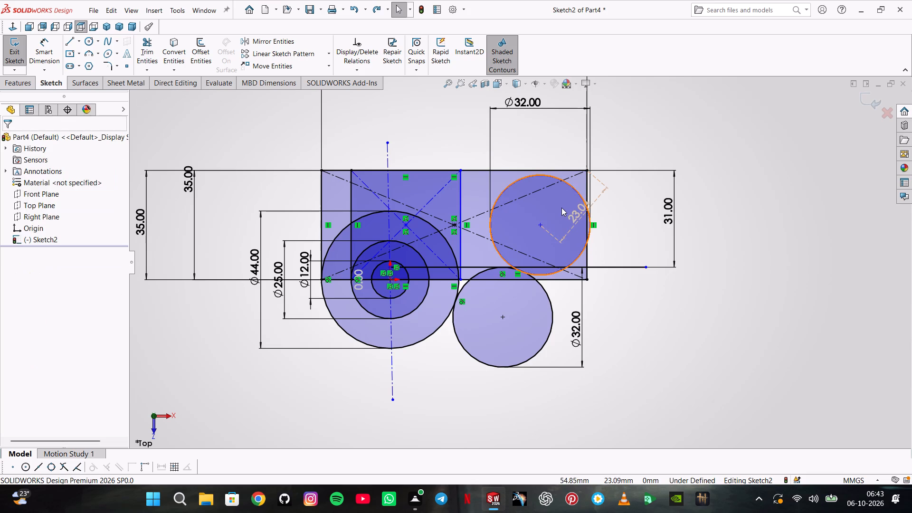
{"action": "left_click", "coordinate": [589, 192], "text": "ctrl"}
{"action": "left_click", "coordinate": [617, 152]}
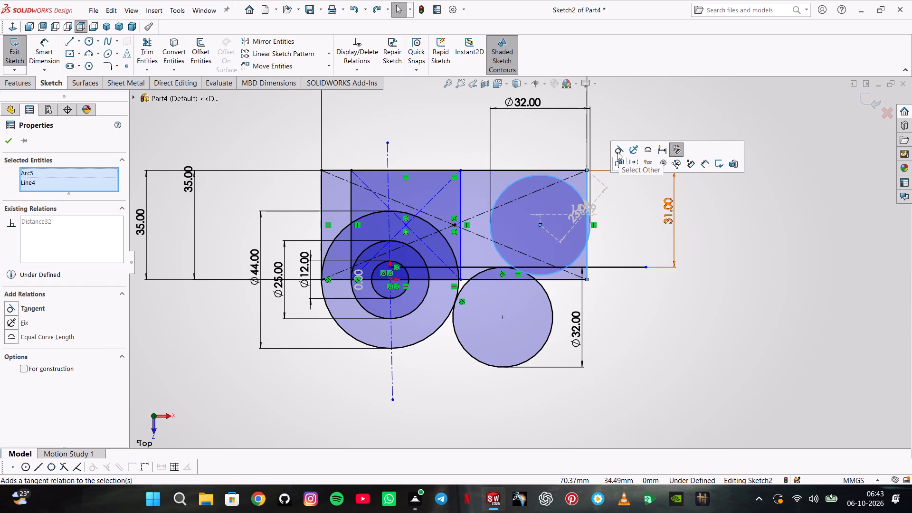
{"action": "left_click", "coordinate": [633, 226]}
{"action": "left_click", "coordinate": [560, 203], "text": "ctrl"}
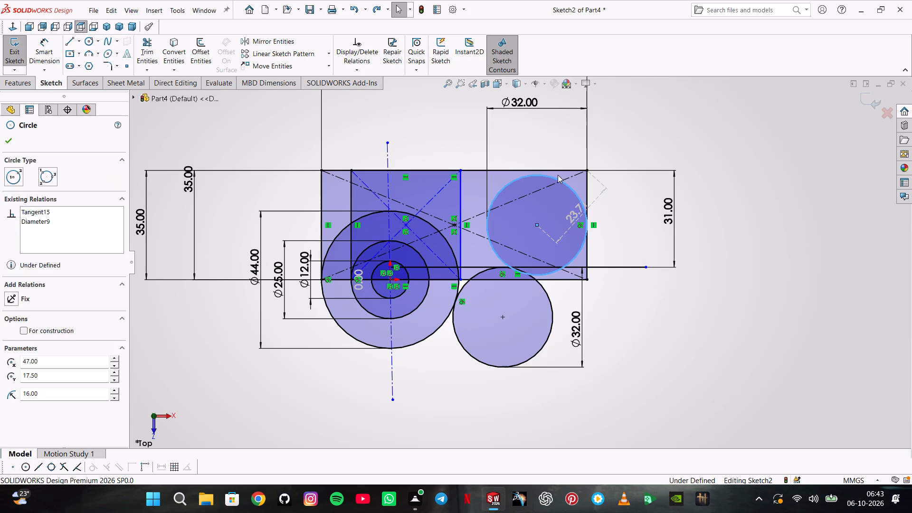
{"action": "left_click", "coordinate": [557, 172], "text": "ctrl"}
{"action": "left_click", "coordinate": [593, 133]}
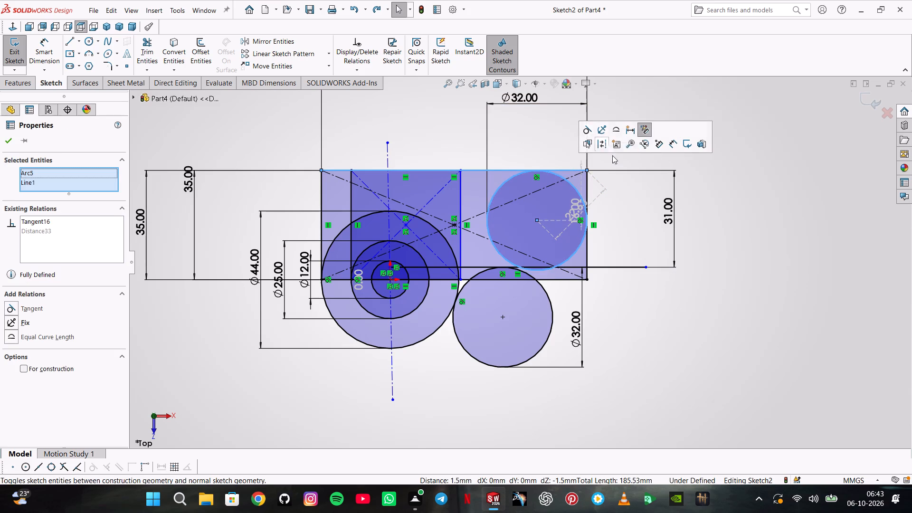
{"action": "left_click", "coordinate": [655, 222]}
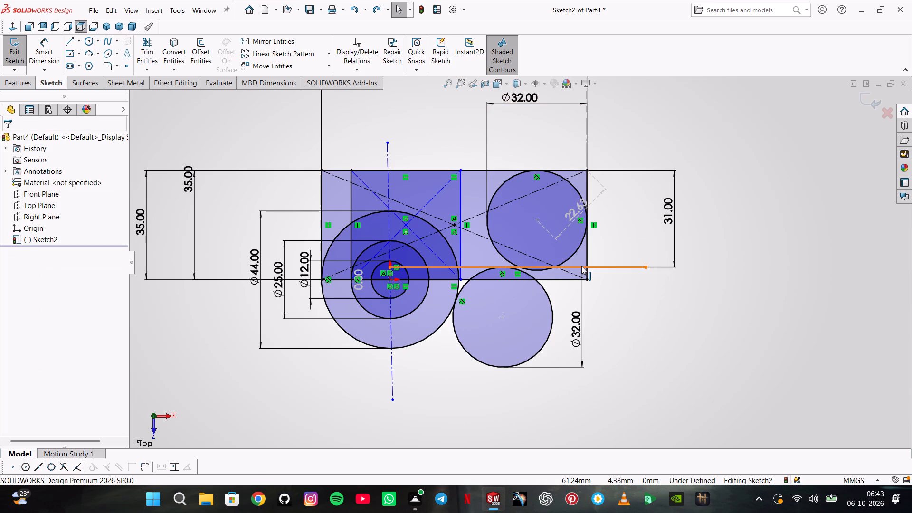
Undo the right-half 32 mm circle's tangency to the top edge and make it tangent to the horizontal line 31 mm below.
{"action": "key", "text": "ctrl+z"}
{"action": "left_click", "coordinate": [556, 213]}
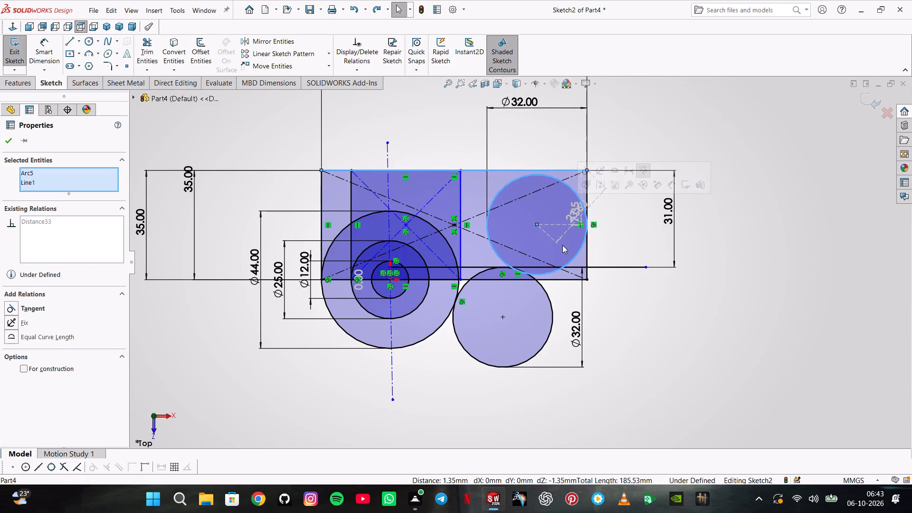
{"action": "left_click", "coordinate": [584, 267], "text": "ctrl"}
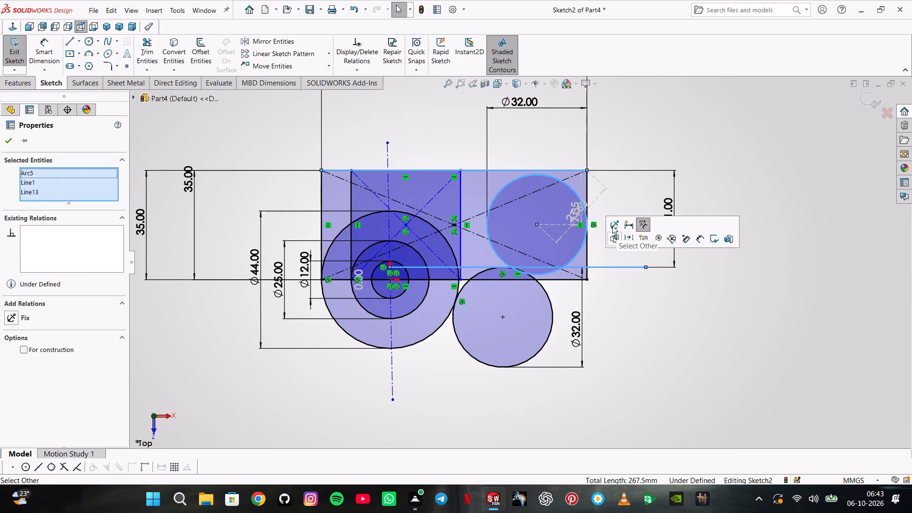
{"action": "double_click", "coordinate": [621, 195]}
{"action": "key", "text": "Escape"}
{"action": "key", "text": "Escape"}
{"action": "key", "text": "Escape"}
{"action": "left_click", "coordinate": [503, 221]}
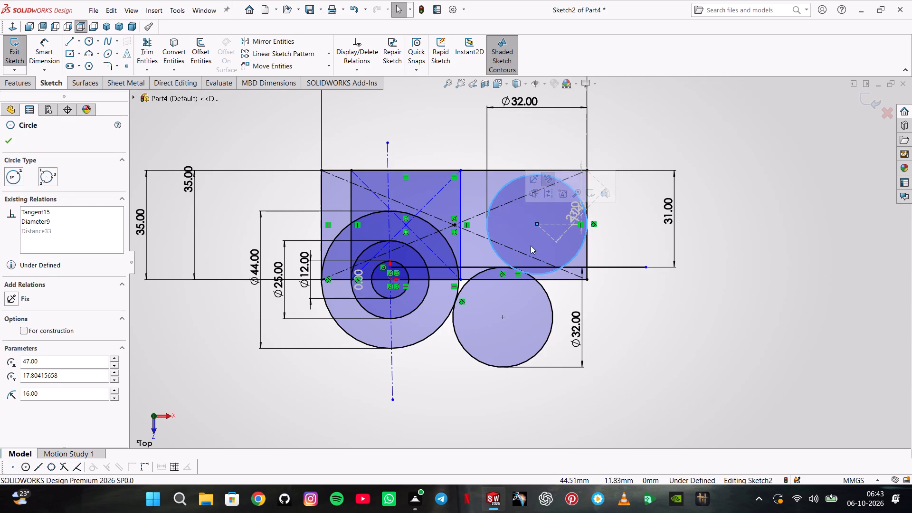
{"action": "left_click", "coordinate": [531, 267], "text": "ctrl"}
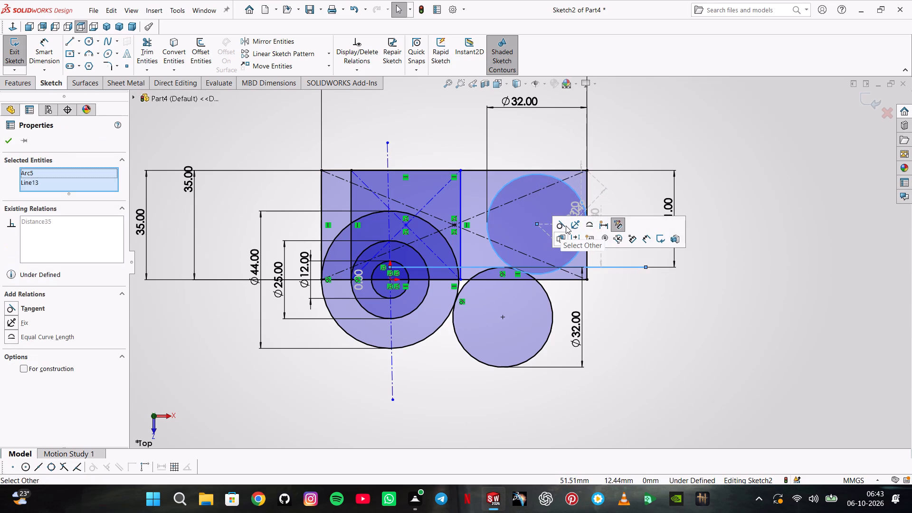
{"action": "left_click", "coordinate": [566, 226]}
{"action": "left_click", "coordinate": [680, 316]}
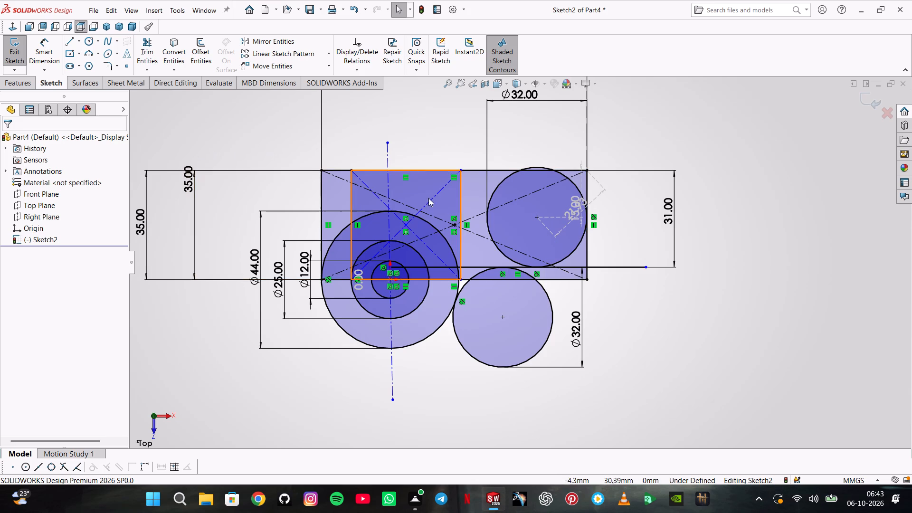
Trim the horizontal line between the two 32 mm circles' tangent points and the lower circle's arc above the rectangle's bottom edge.
{"action": "left_click", "coordinate": [148, 43]}
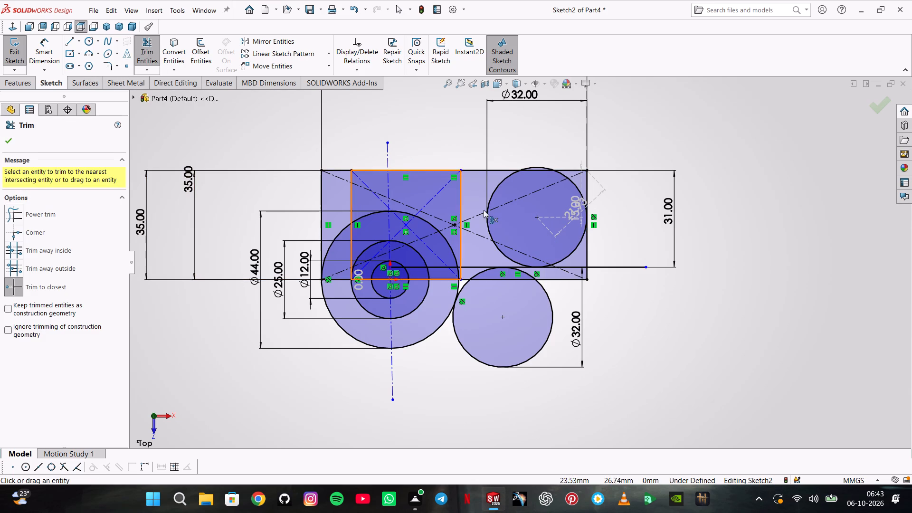
{"action": "scroll", "coordinate": [547, 252], "scroll_direction": "down", "scroll_amount": 6}
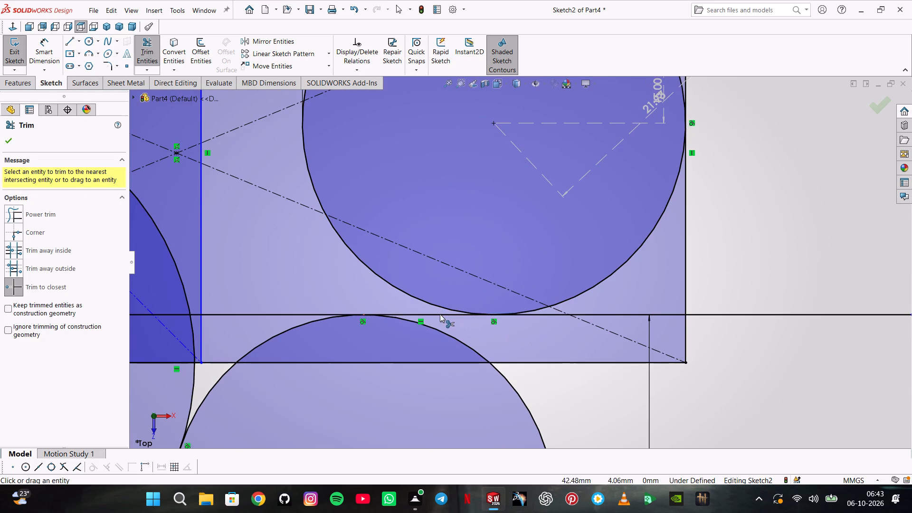
{"action": "left_click", "coordinate": [440, 314]}
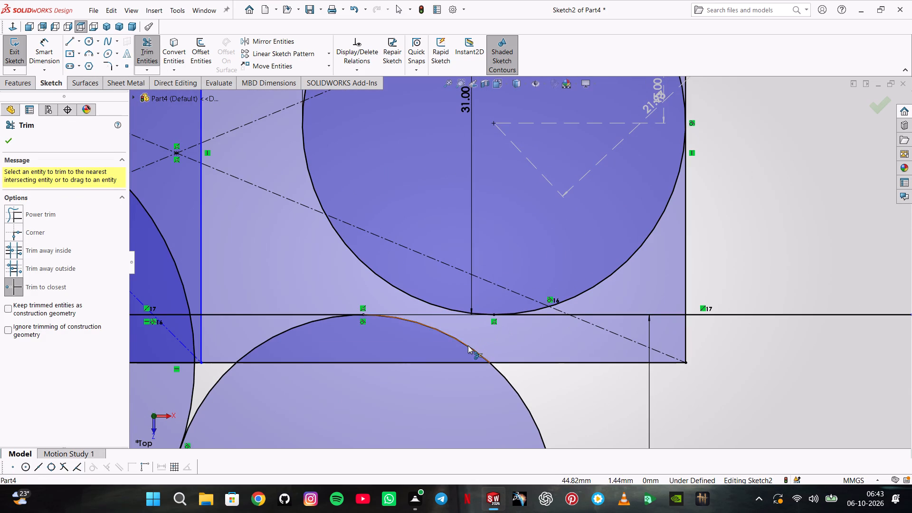
{"action": "left_click", "coordinate": [468, 345]}
{"action": "scroll", "coordinate": [594, 242], "scroll_direction": "up", "scroll_amount": 5}
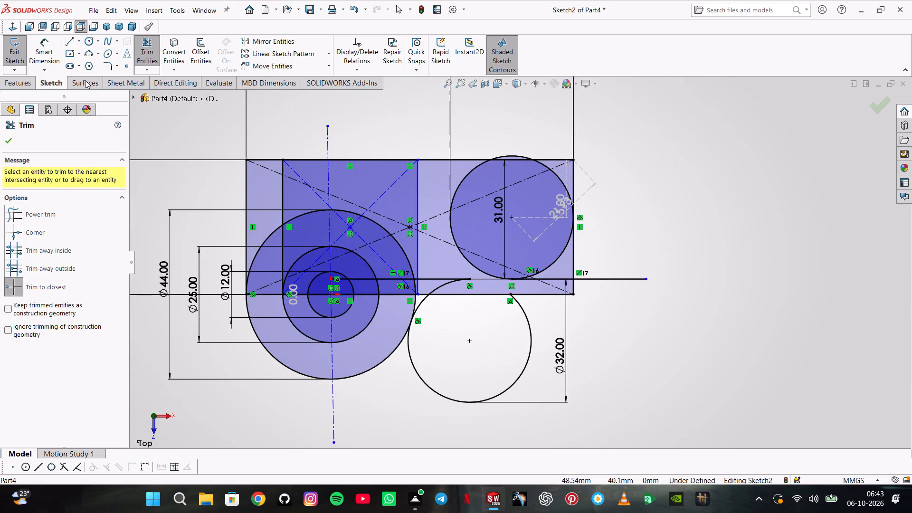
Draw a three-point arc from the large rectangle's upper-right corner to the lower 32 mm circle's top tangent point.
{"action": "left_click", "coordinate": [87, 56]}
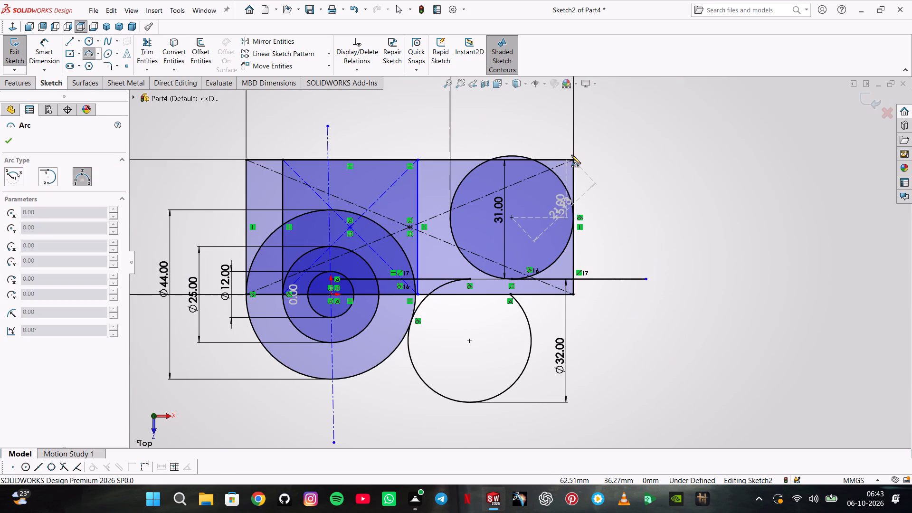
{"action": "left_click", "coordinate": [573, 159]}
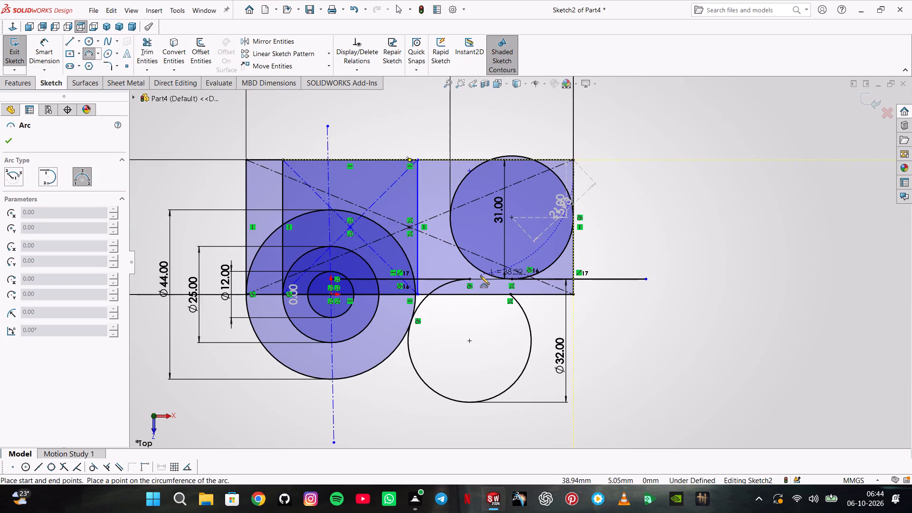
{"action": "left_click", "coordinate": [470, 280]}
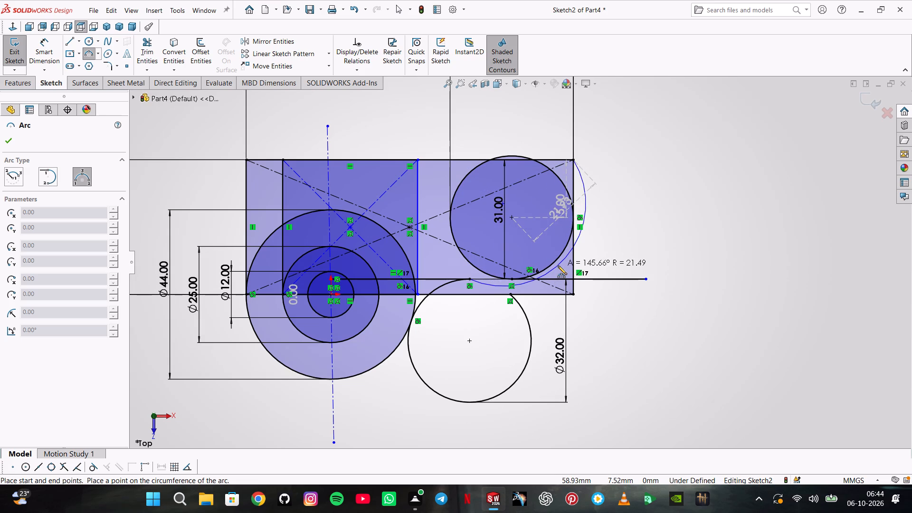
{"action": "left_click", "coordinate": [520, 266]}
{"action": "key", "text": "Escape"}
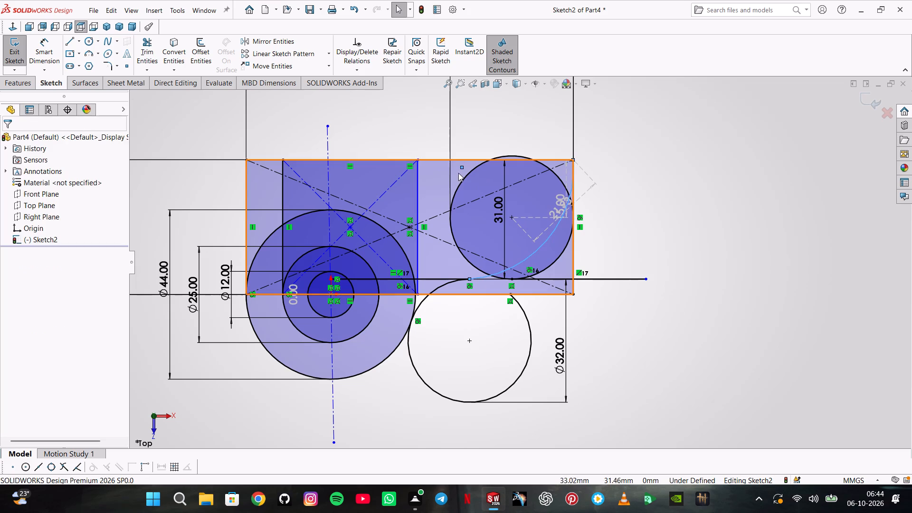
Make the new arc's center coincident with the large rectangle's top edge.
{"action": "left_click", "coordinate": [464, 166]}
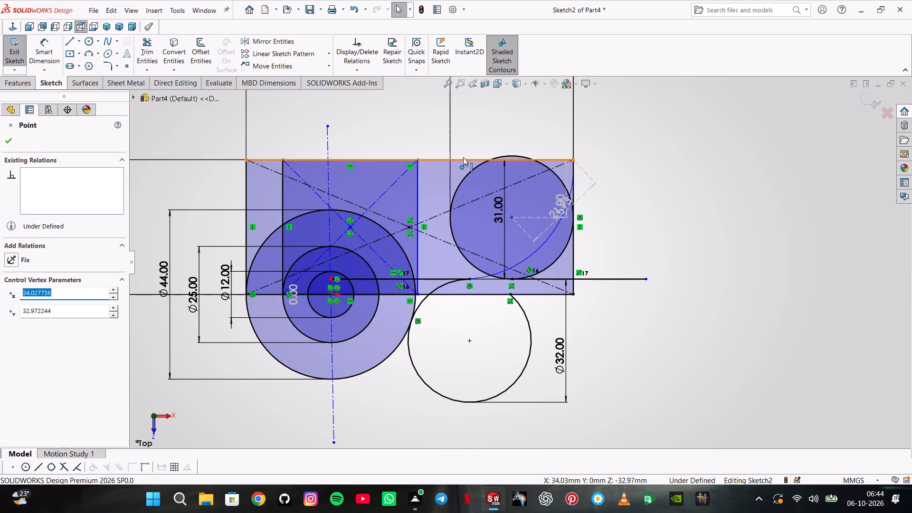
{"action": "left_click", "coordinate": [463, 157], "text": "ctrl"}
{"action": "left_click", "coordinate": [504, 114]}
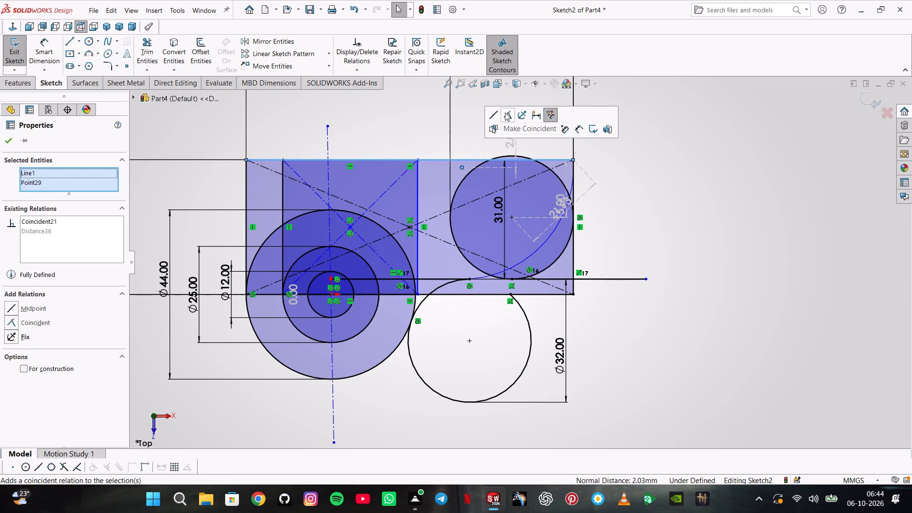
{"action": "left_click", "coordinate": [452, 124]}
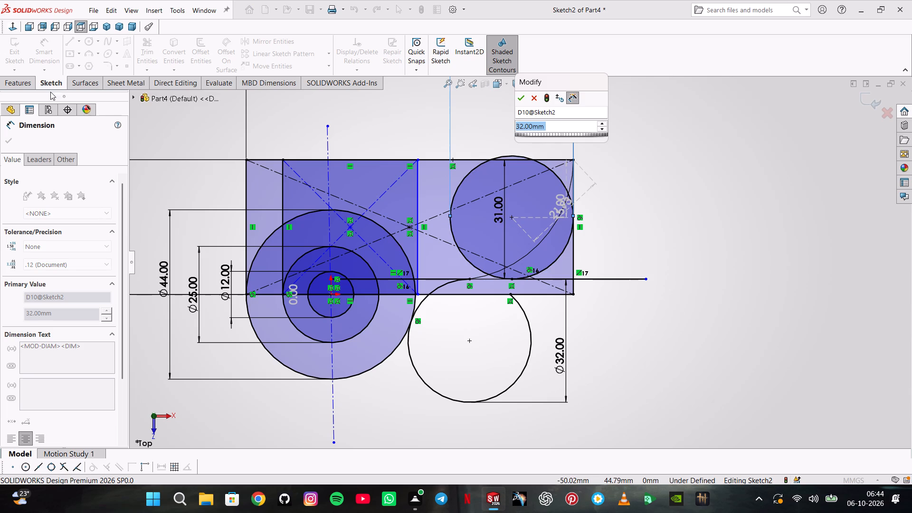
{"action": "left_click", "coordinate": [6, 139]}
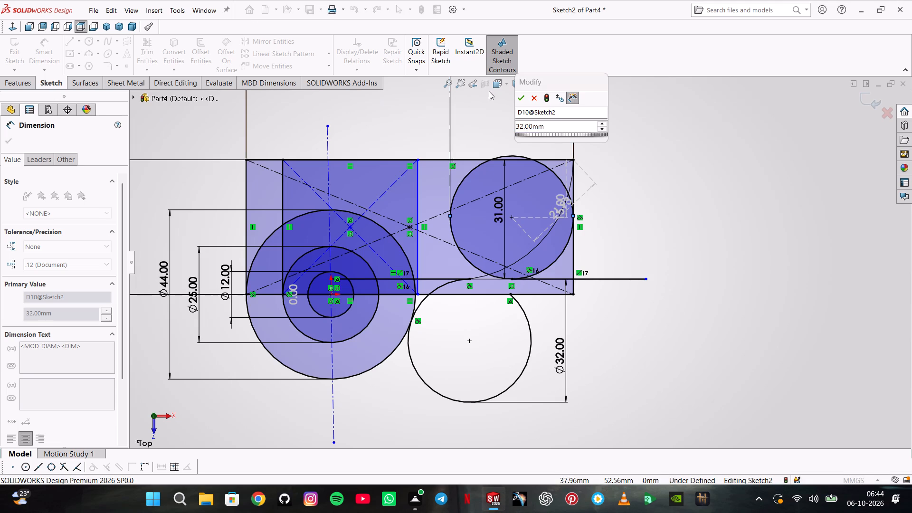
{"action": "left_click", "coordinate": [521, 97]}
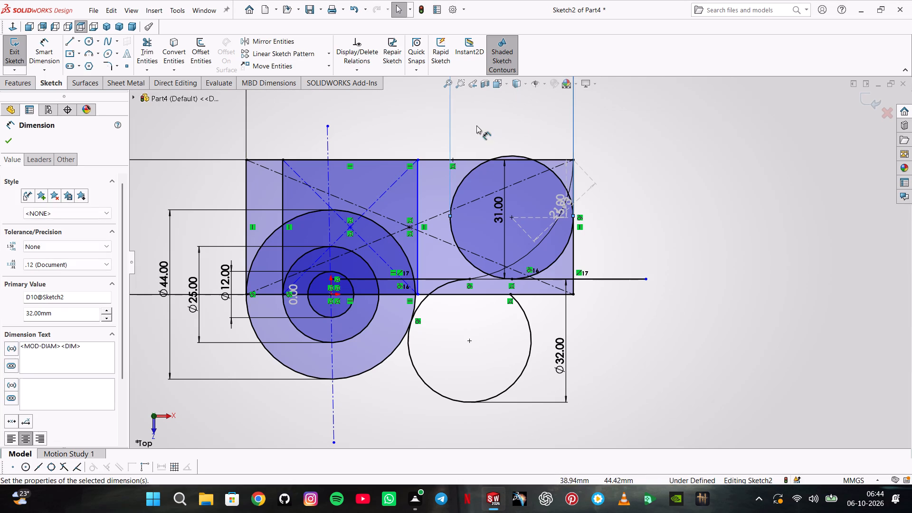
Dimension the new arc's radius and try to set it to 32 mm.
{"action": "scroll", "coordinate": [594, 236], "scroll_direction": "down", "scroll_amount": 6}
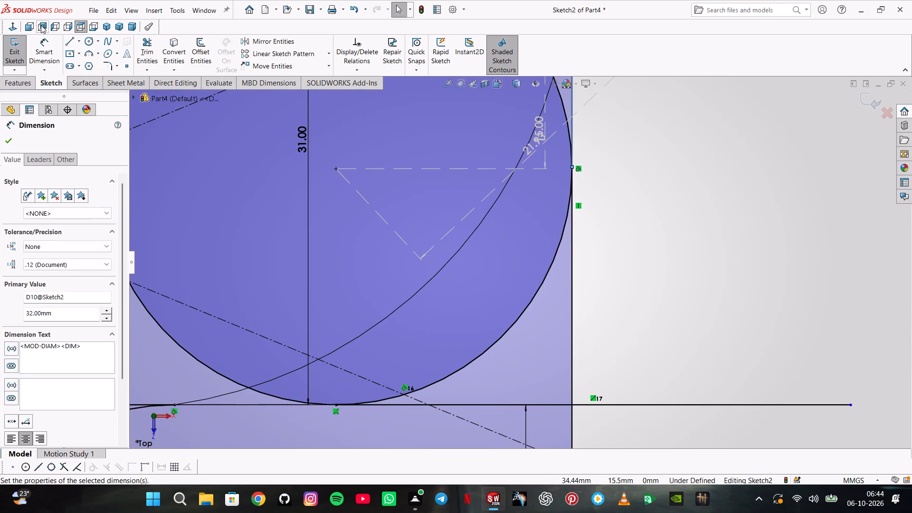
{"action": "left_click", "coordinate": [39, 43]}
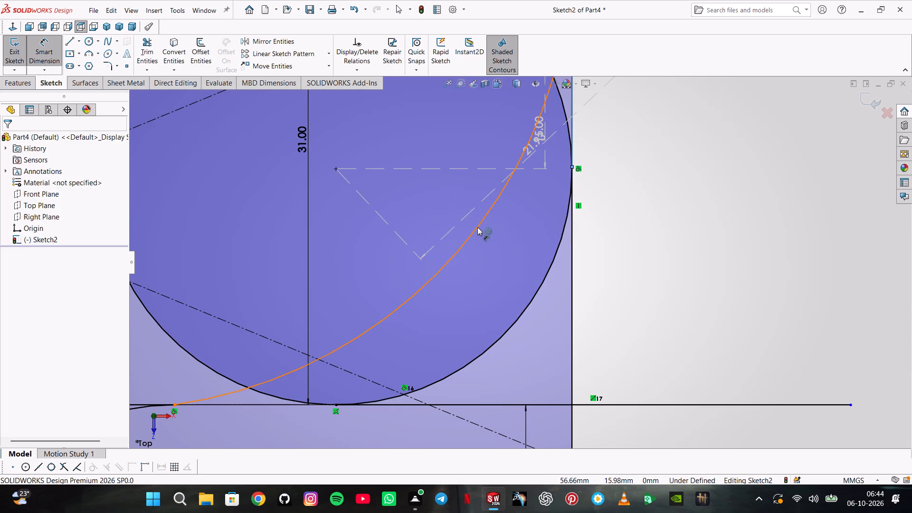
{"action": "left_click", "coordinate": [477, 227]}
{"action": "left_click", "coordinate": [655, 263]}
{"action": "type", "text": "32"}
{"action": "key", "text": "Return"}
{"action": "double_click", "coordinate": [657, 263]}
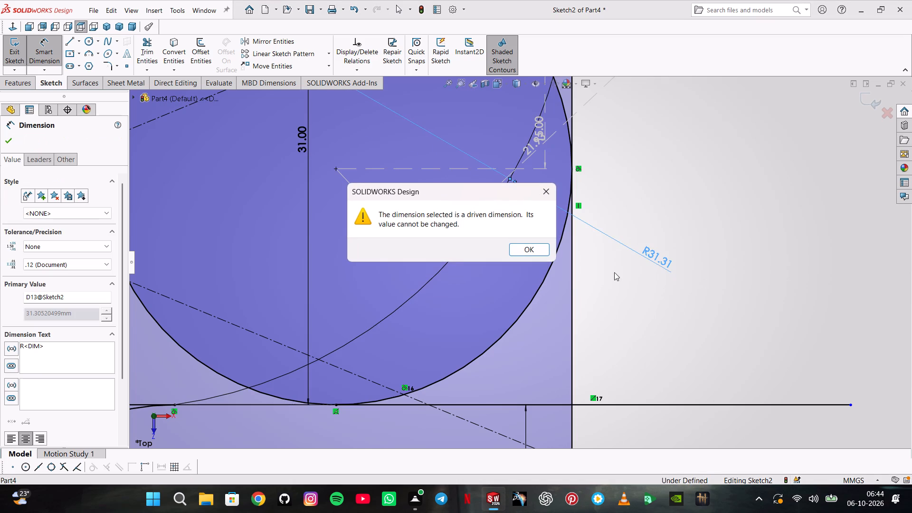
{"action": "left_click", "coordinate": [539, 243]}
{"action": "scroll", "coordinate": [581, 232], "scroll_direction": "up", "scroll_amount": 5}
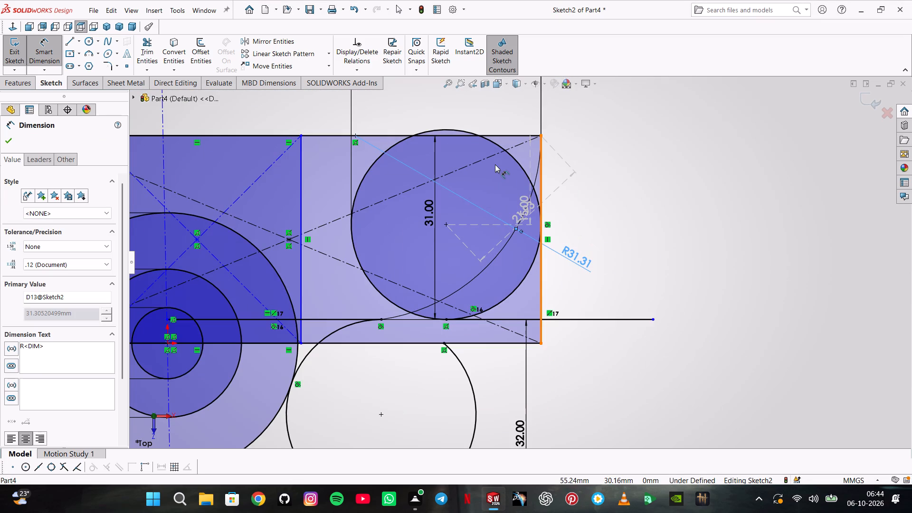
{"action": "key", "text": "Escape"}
Delete the 32 mm circle inside the right half of the large rectangle.
{"action": "left_click", "coordinate": [494, 180]}
{"action": "key", "text": "Escape"}
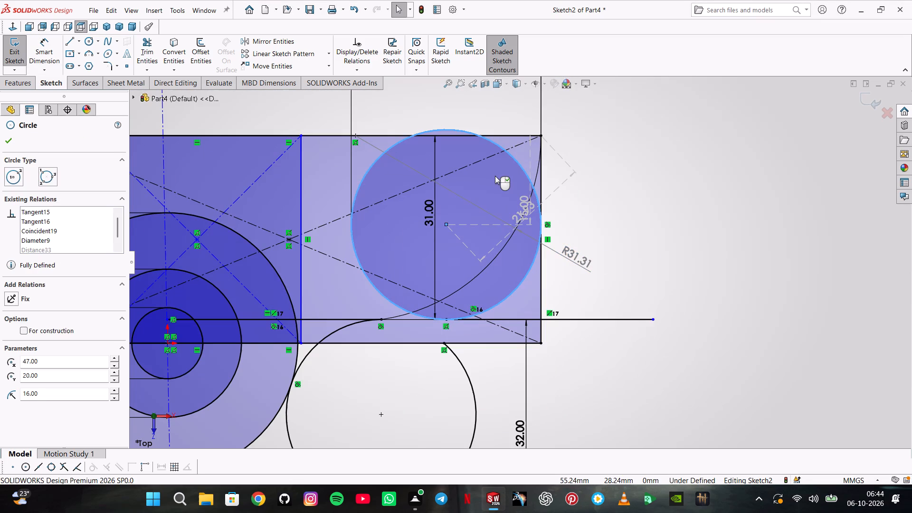
{"action": "key", "text": "Delete"}
{"action": "key", "text": "Return"}
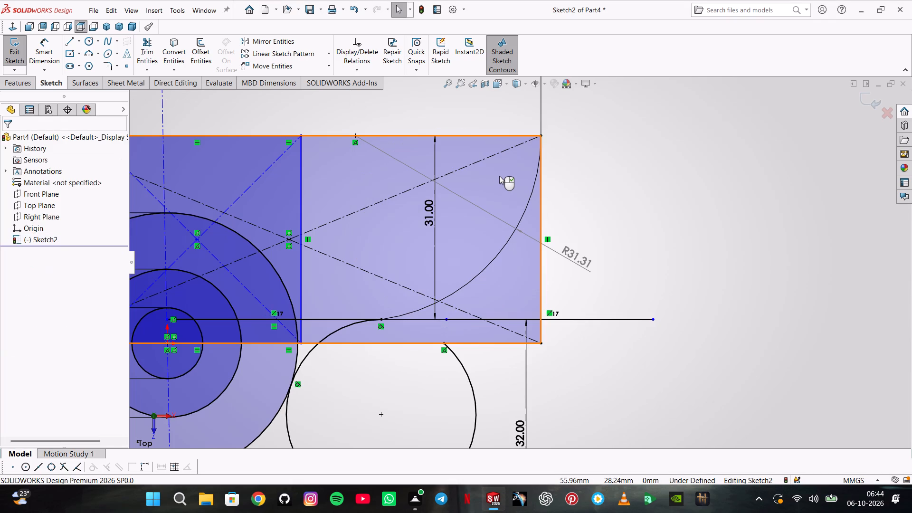
Trim away the detached horizontal line, the large rectangle's right edge and its bottom edge beyond the lower 32 mm circle.
{"action": "left_click", "coordinate": [147, 52]}
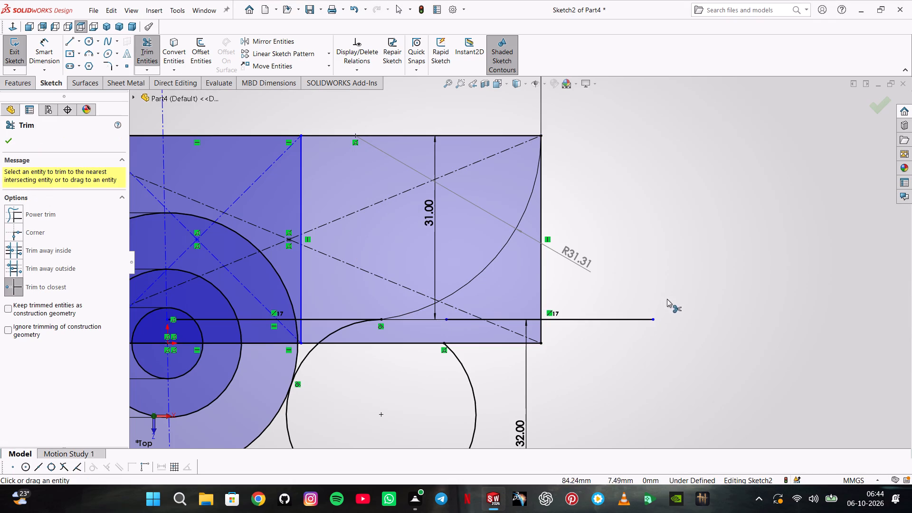
{"action": "left_click", "coordinate": [556, 317]}
{"action": "left_click", "coordinate": [518, 320]}
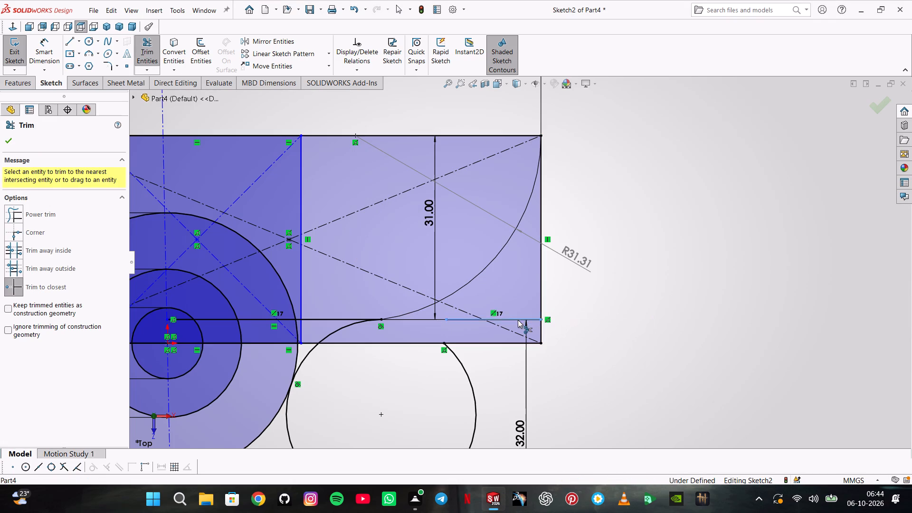
{"action": "left_click", "coordinate": [541, 291]}
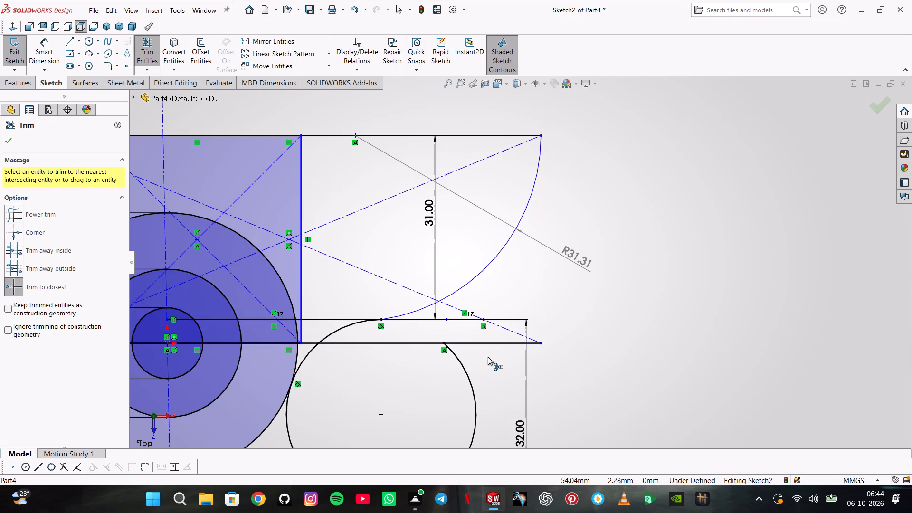
{"action": "left_click", "coordinate": [487, 346]}
{"action": "left_click", "coordinate": [474, 320]}
{"action": "left_click", "coordinate": [448, 352]}
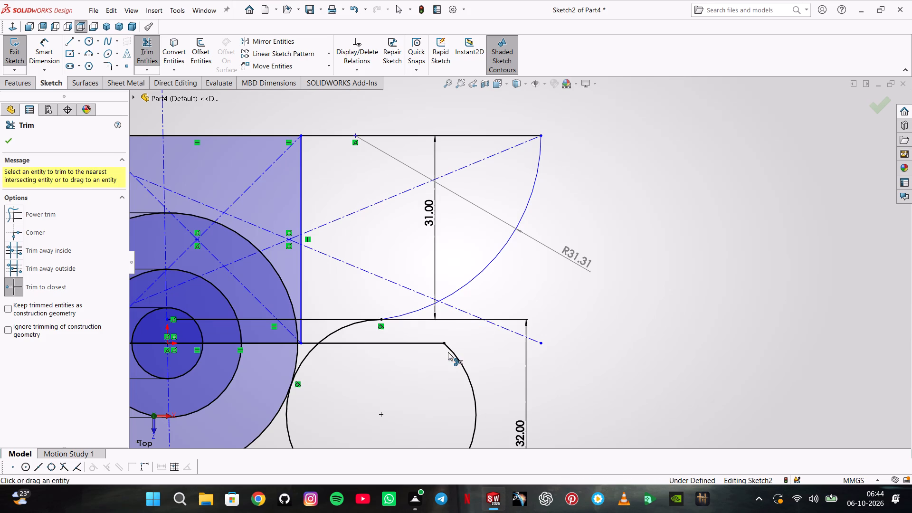
Trim the bottom edge inside the lower 32 mm circle and that circle's outer arc, keeping the curve between the 44 mm circle and horizontal line.
{"action": "left_click", "coordinate": [442, 345]}
{"action": "left_click", "coordinate": [471, 366]}
{"action": "left_click", "coordinate": [468, 370]}
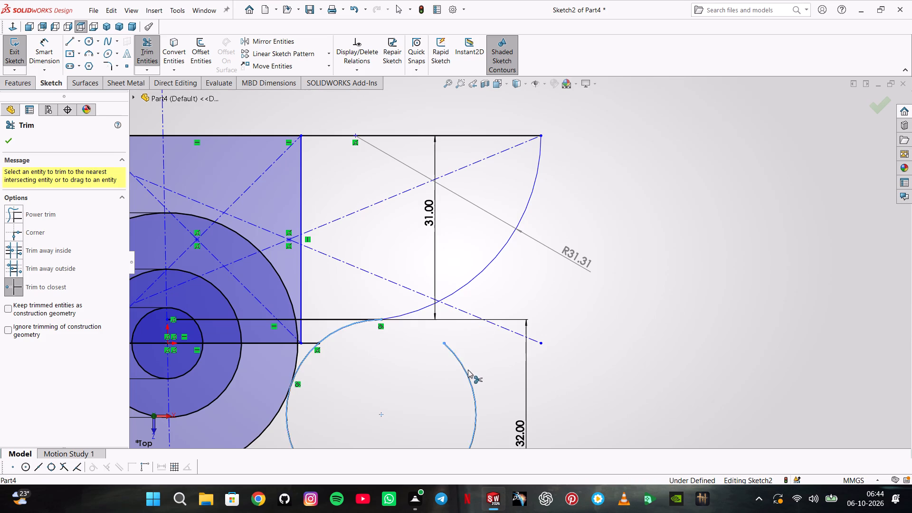
{"action": "scroll", "coordinate": [526, 182], "scroll_direction": "down", "scroll_amount": 5}
{"action": "scroll", "coordinate": [558, 212], "scroll_direction": "up", "scroll_amount": 5}
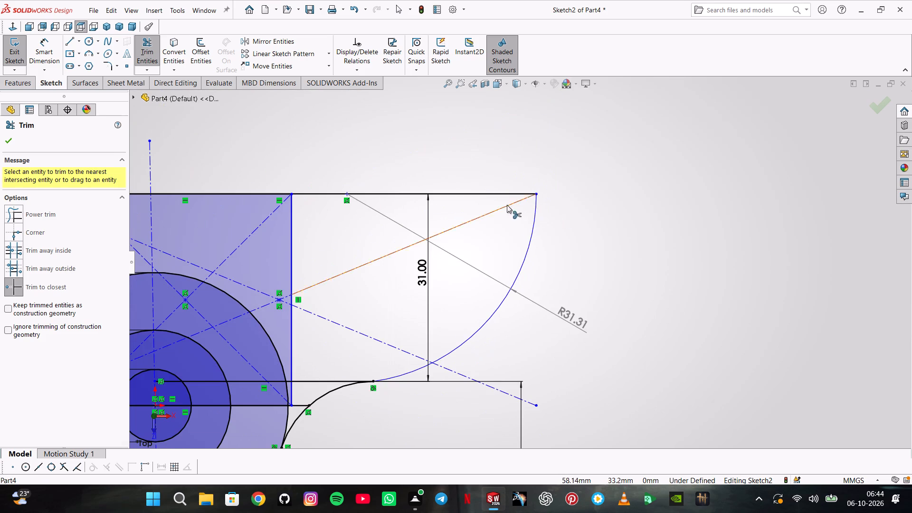
{"action": "key", "text": "Escape"}
{"action": "key", "text": "Escape"}
{"action": "key", "text": "Escape"}
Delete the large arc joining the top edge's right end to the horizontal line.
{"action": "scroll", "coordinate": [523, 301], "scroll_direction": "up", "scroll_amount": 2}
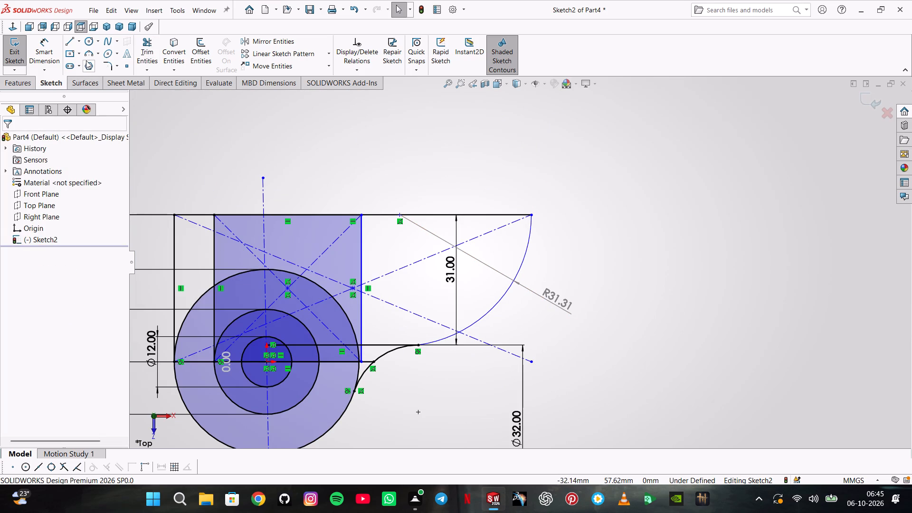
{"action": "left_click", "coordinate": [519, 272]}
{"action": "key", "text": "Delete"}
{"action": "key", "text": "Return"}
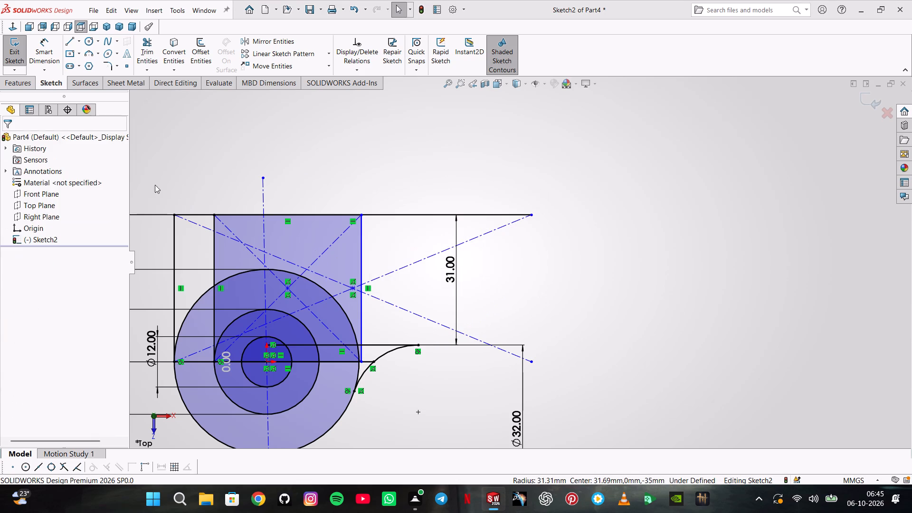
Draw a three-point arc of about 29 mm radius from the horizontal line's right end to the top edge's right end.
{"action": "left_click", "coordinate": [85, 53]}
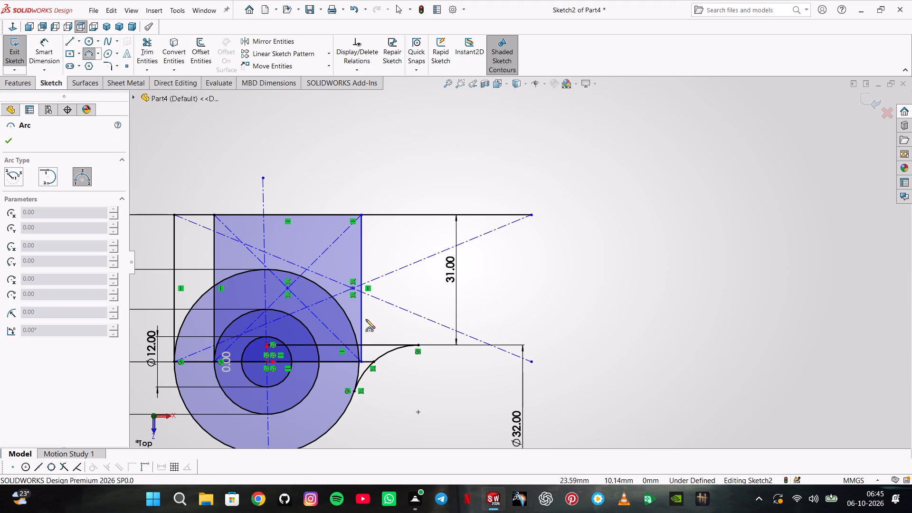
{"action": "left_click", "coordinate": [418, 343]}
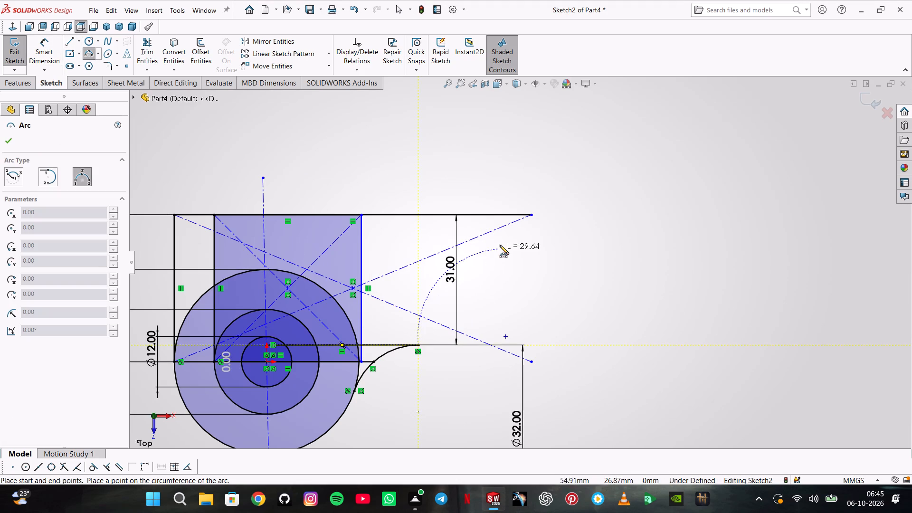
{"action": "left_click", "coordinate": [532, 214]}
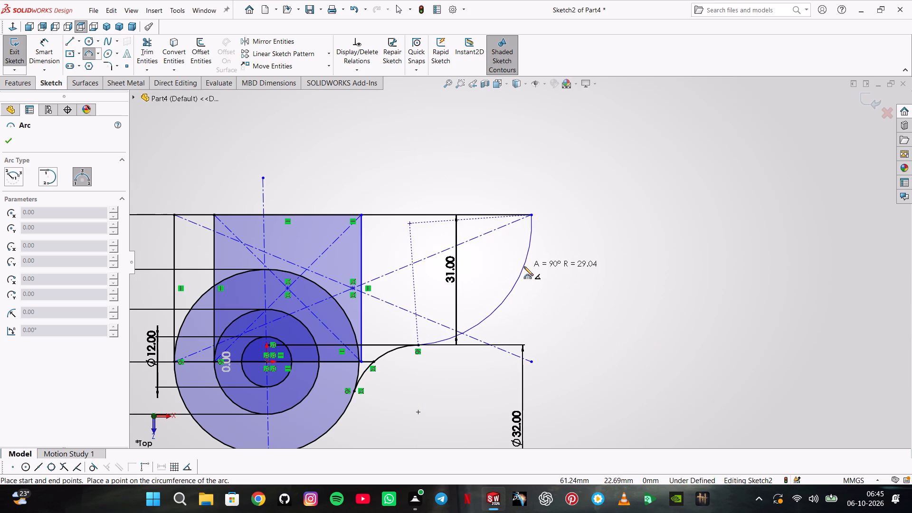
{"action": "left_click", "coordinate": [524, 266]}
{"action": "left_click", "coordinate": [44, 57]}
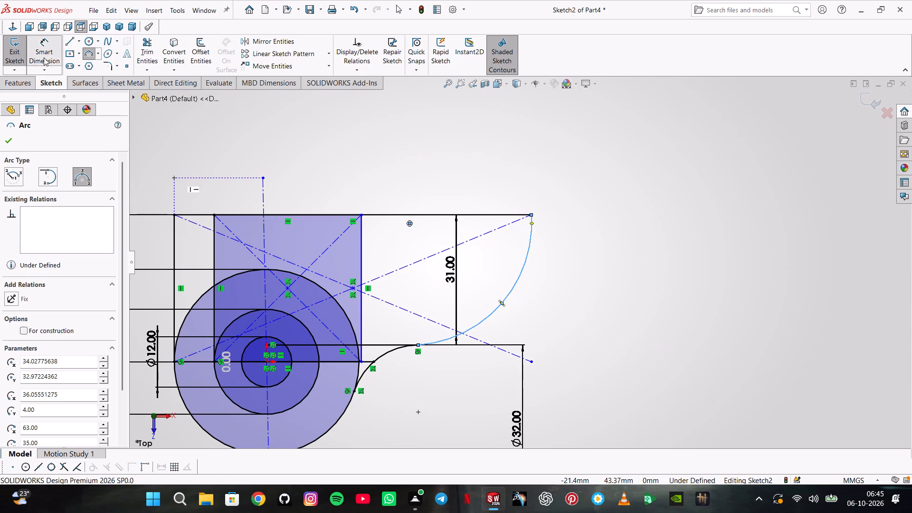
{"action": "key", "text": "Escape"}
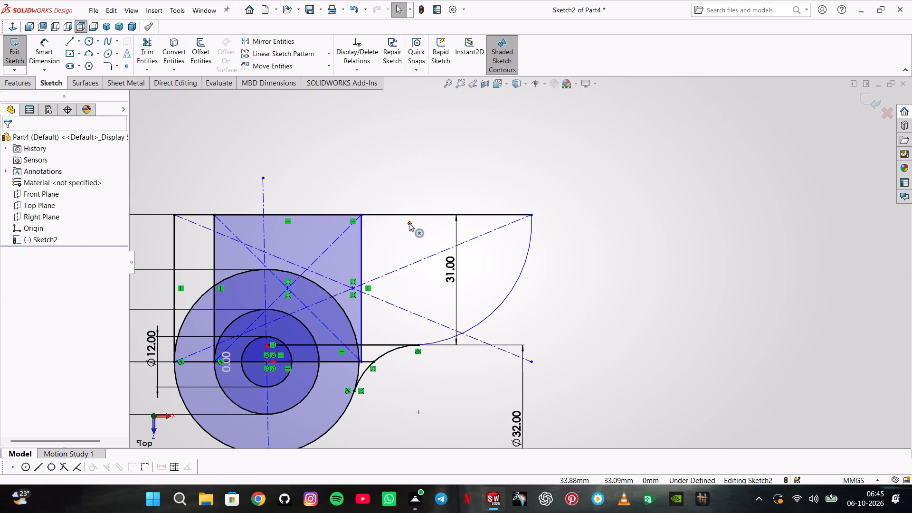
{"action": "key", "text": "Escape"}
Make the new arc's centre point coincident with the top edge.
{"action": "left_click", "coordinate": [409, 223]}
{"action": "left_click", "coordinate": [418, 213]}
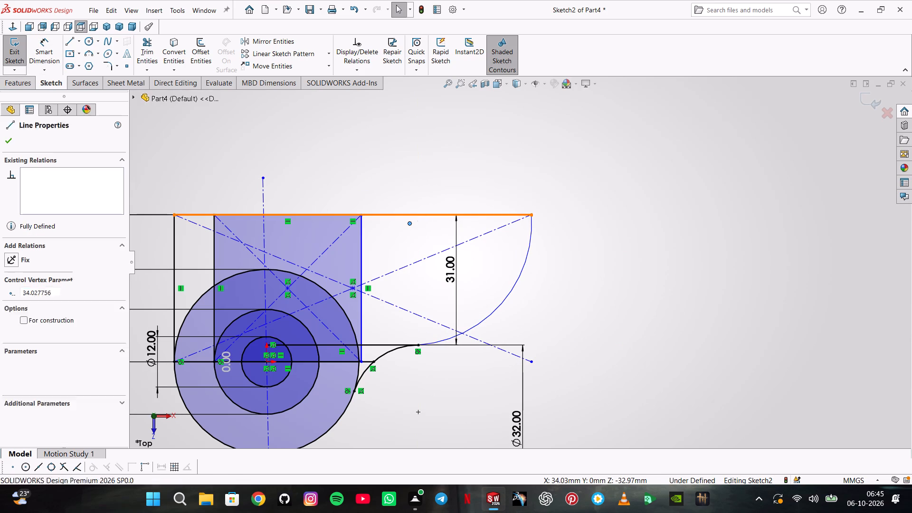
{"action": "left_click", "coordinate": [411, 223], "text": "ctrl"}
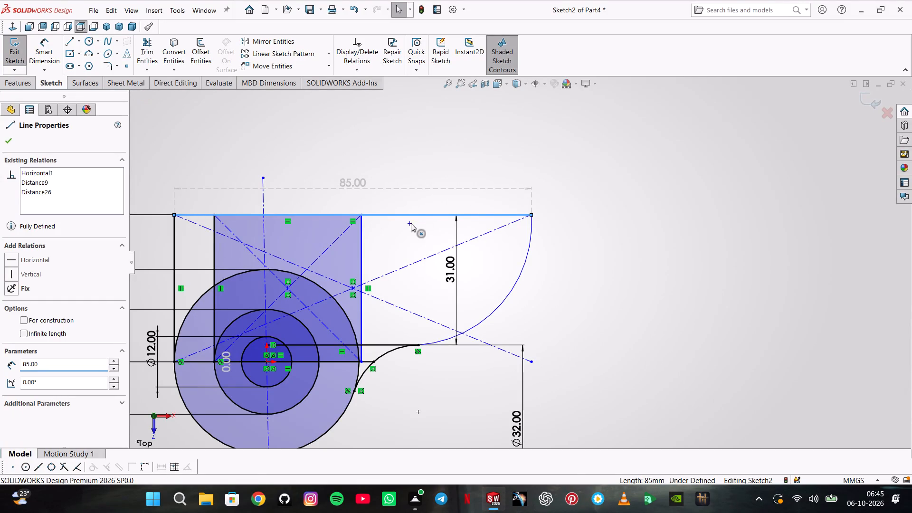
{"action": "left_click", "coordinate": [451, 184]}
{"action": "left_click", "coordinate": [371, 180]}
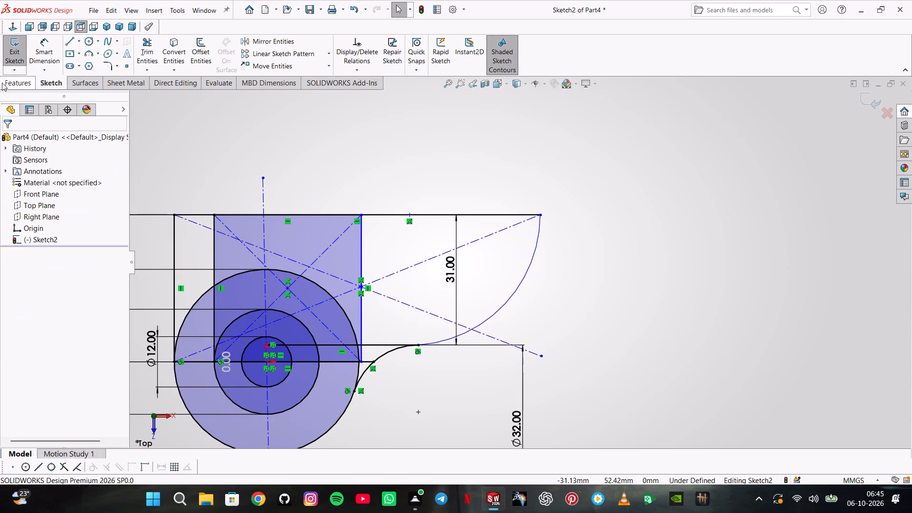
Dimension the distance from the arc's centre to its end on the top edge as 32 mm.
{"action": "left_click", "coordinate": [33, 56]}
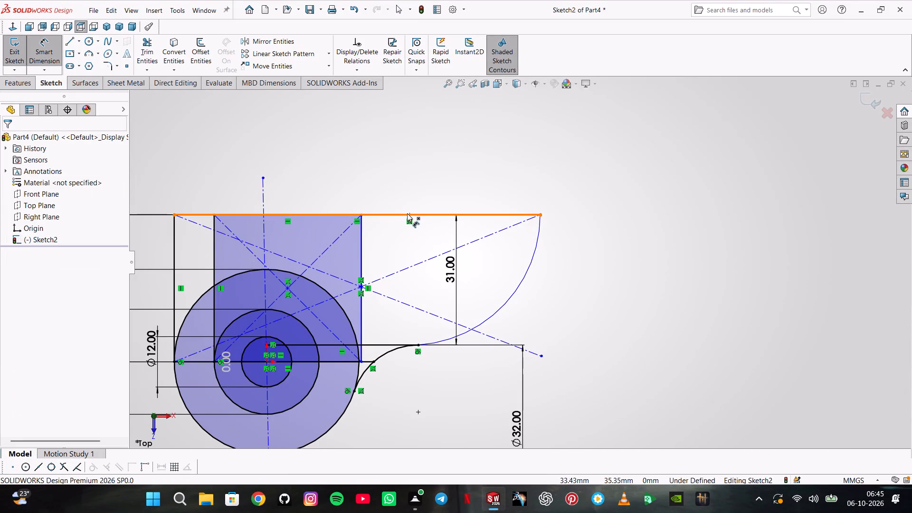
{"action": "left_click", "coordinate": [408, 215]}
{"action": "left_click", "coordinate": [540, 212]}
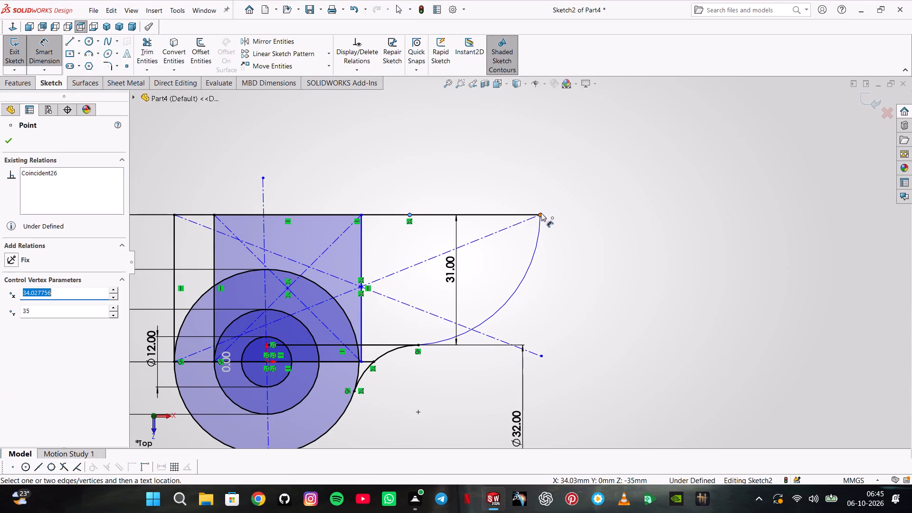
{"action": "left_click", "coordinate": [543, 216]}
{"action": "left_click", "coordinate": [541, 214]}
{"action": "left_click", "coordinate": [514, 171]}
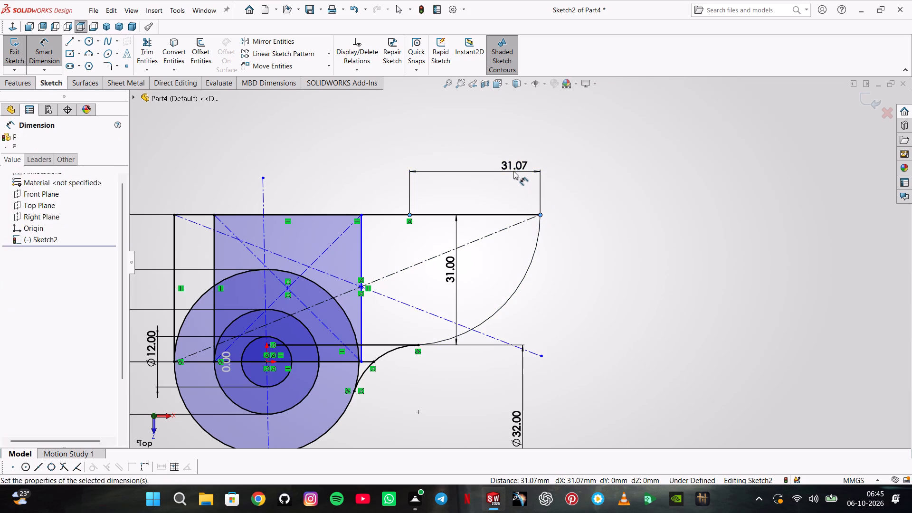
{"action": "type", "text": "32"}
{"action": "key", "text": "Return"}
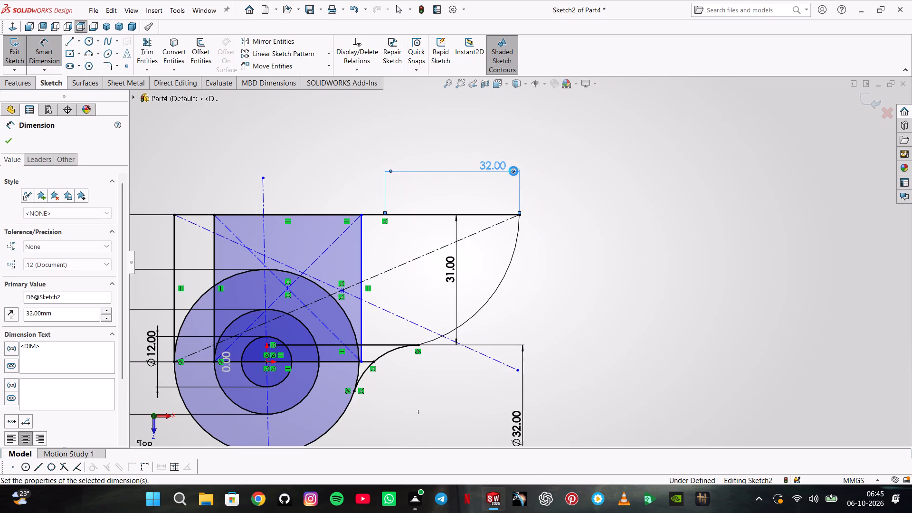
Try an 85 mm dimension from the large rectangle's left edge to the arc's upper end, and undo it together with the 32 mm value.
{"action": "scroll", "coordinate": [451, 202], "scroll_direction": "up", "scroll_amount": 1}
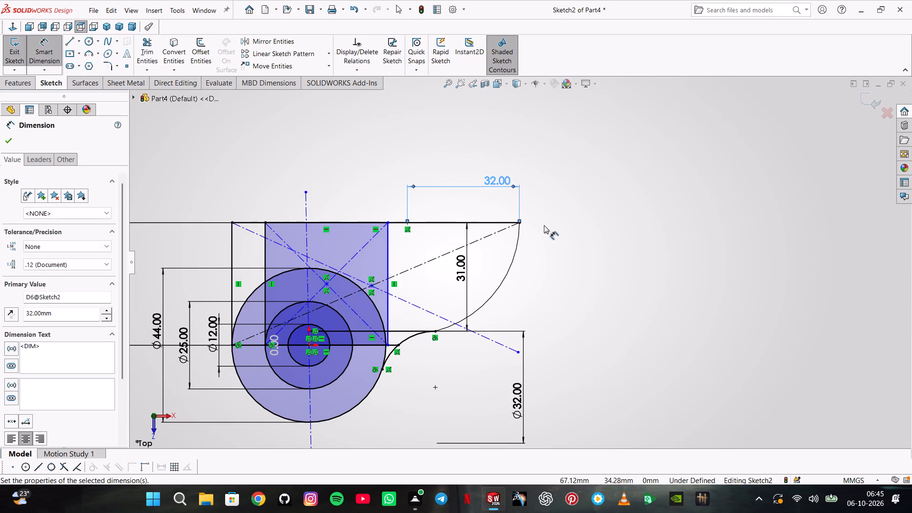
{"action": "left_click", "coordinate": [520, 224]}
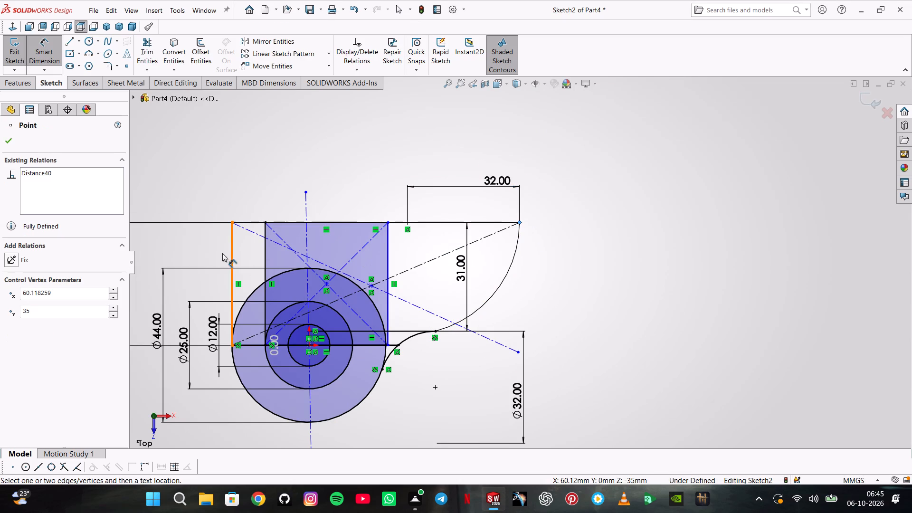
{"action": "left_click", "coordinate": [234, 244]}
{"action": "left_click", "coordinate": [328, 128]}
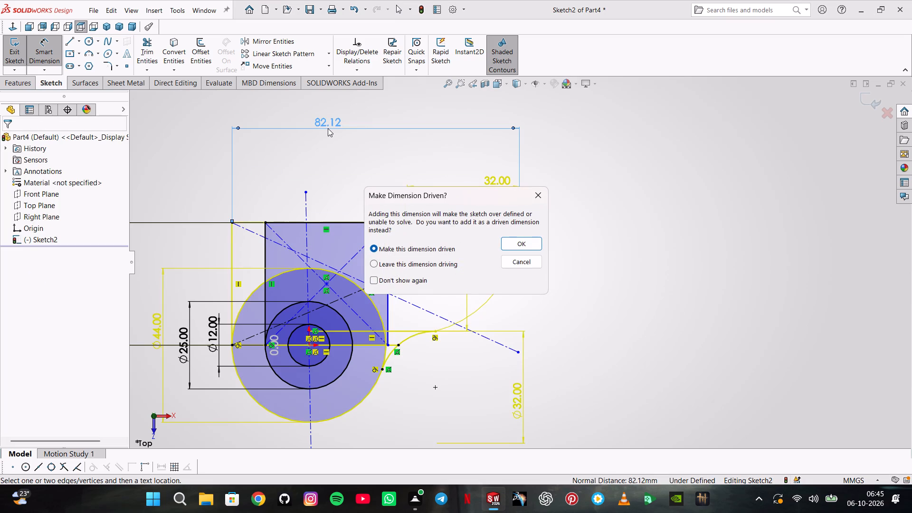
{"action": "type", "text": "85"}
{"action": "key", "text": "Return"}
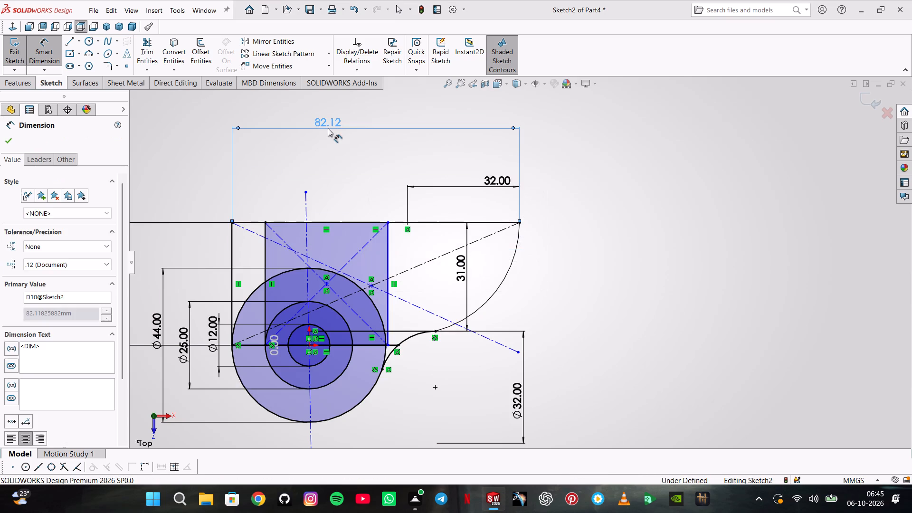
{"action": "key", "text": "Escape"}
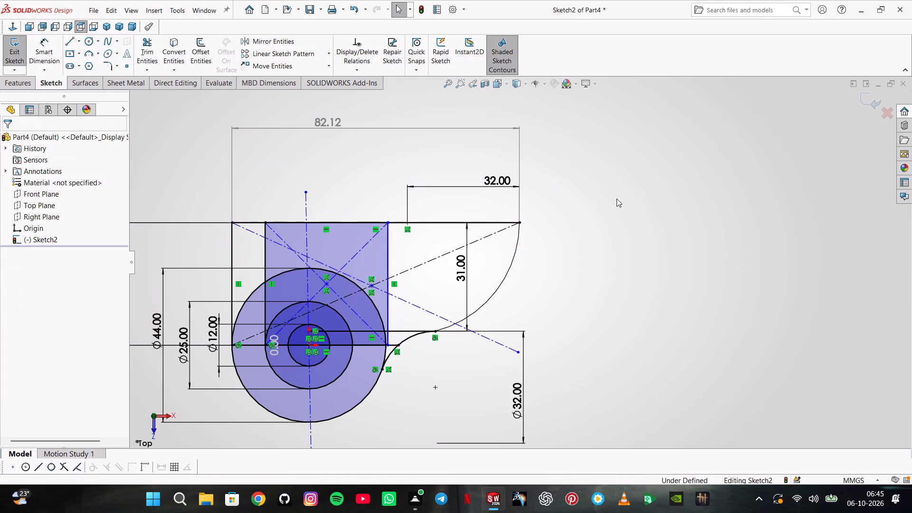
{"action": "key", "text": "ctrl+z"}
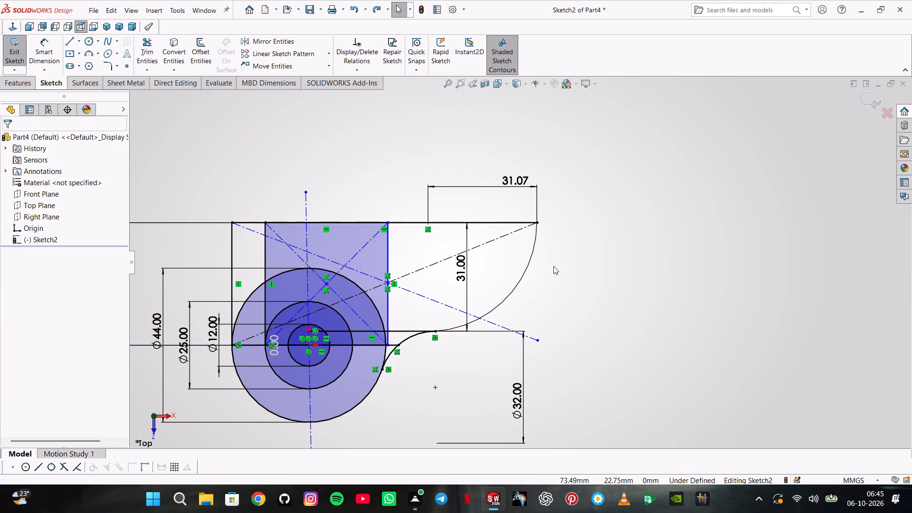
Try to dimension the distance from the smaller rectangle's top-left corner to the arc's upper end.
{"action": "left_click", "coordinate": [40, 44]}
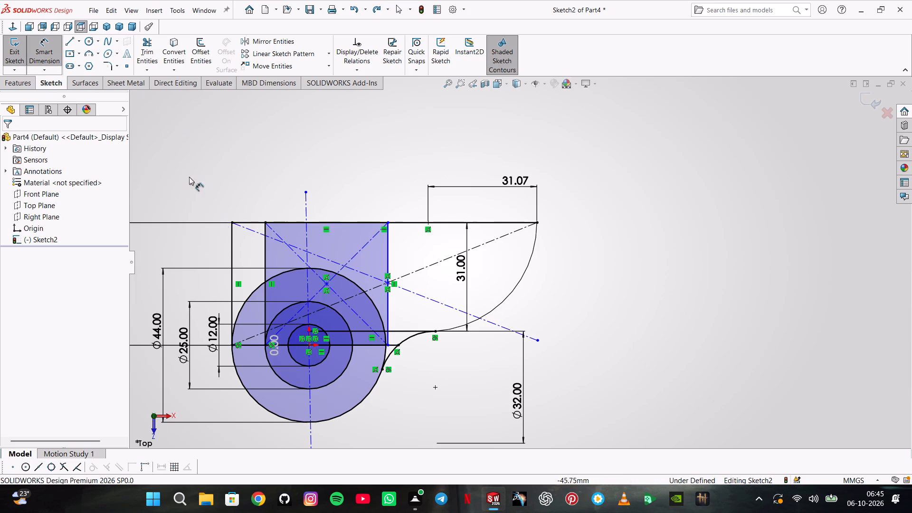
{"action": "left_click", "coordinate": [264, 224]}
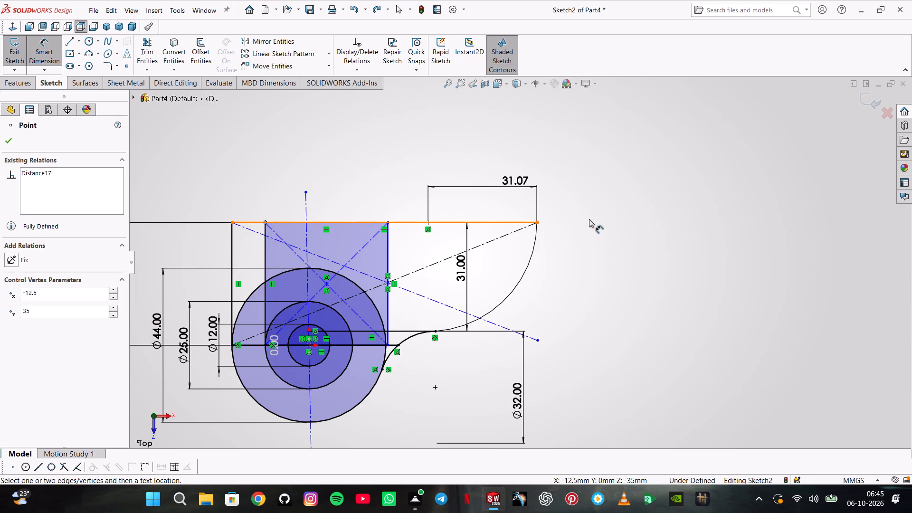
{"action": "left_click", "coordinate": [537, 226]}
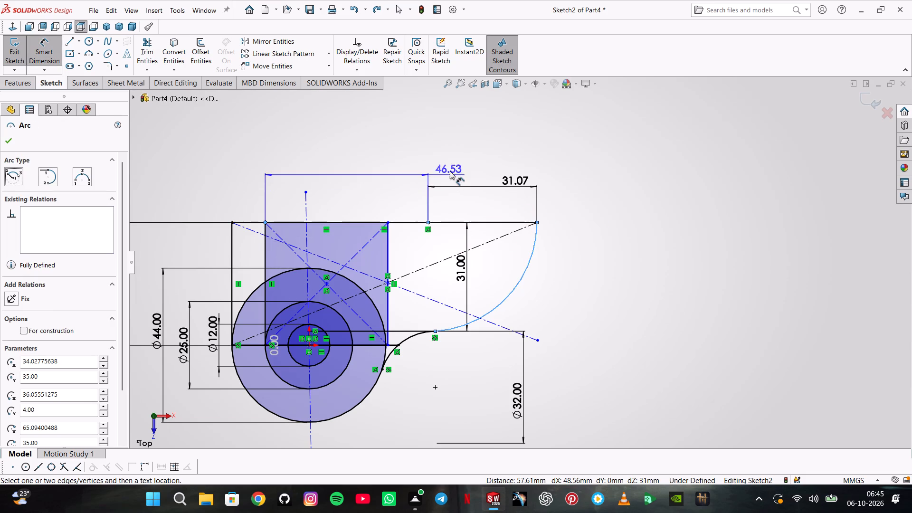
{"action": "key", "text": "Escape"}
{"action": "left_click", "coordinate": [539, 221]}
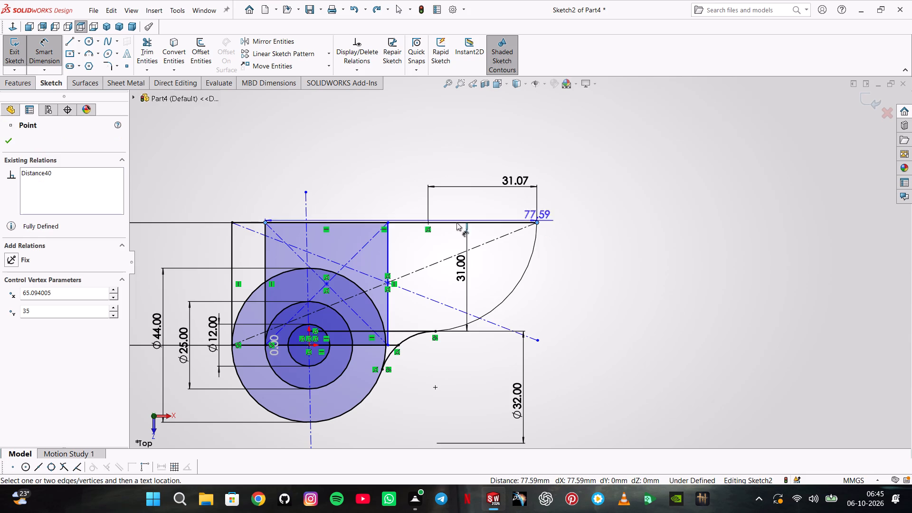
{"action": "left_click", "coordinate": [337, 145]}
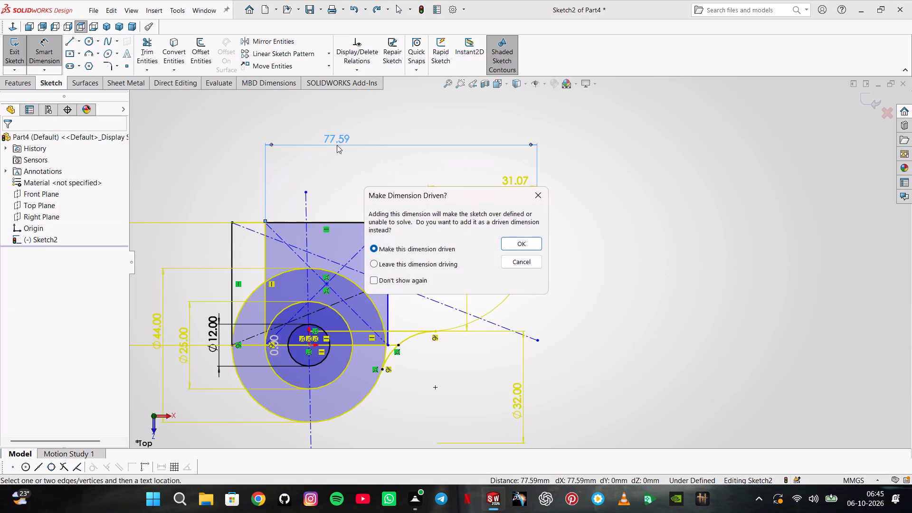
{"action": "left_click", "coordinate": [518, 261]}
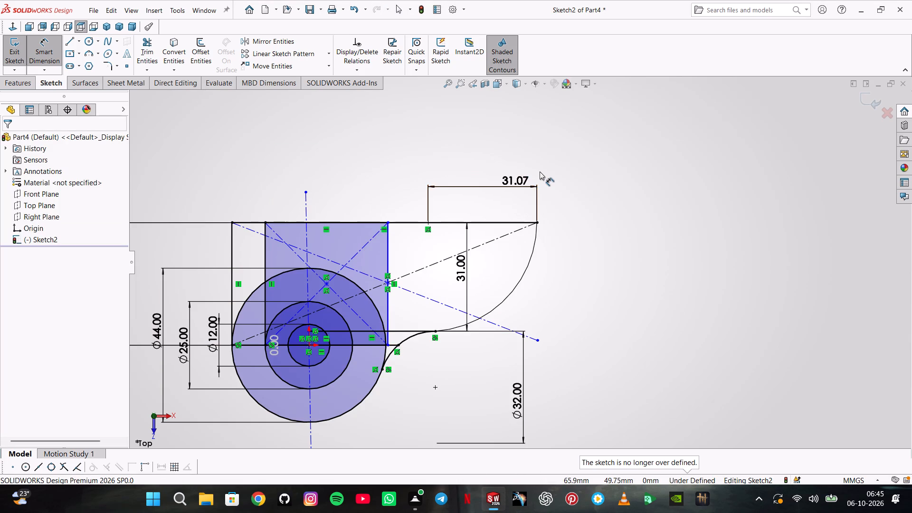
Undo the replacement arc and the earlier deletion and trims, back to the complete large rectangle with its R31.31 arc and 85 mm dimension.
{"action": "key", "text": "ctrl+z"}
{"action": "key", "text": "ctrl+z"}
{"action": "key", "text": "ctrl+z"}
{"action": "key", "text": "ctrl+z"}
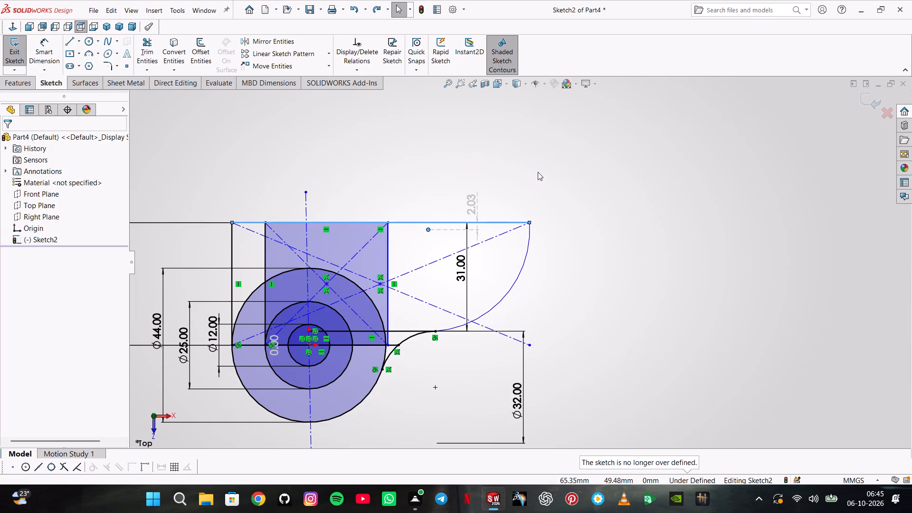
{"action": "key", "text": "ctrl+z"}
{"action": "key", "text": "ctrl+z"}
{"action": "key", "text": "ctrl+z"}
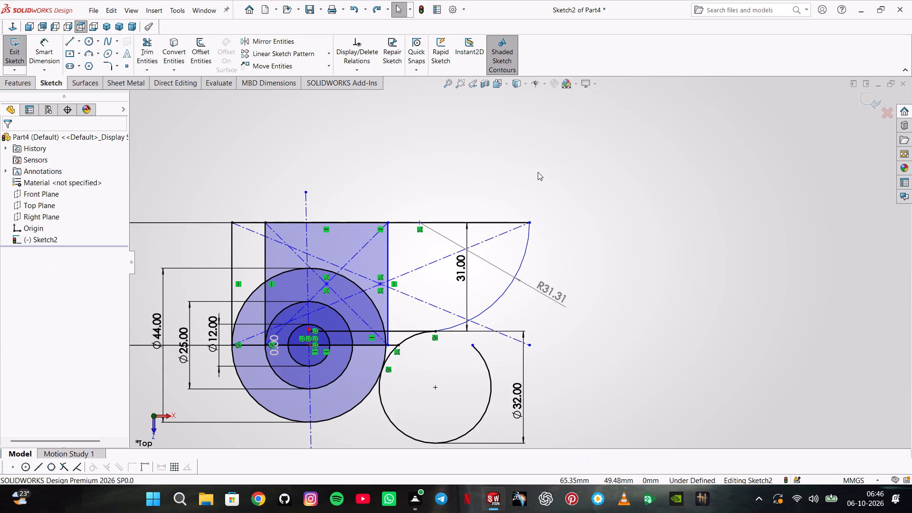
{"action": "key", "text": "ctrl+z"}
{"action": "key", "text": "ctrl+z"}
{"action": "key", "text": "ctrl+z"}
{"action": "key", "text": "ctrl+z"}
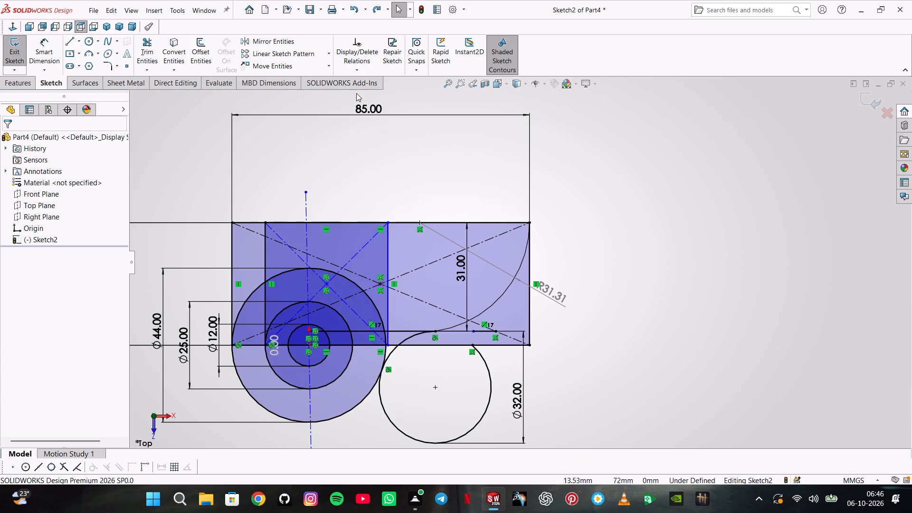
Replace the 85 mm width dimension with a new 85 mm dimension between the large rectangle's two top corners.
{"action": "left_click", "coordinate": [359, 107]}
{"action": "key", "text": "Delete"}
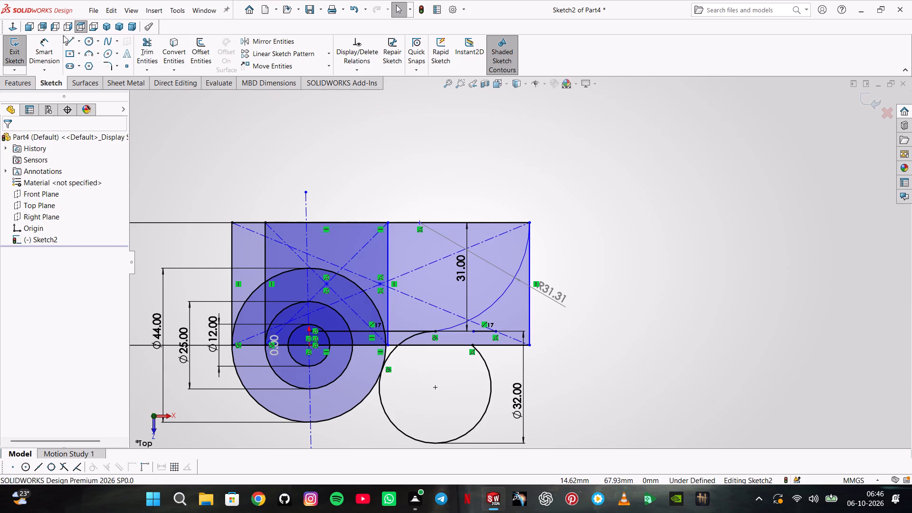
{"action": "left_click", "coordinate": [53, 42]}
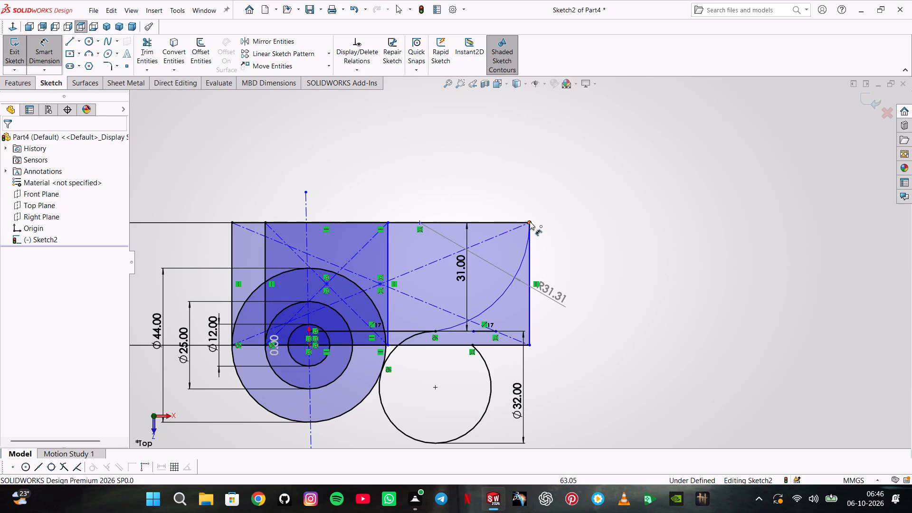
{"action": "left_click", "coordinate": [530, 221]}
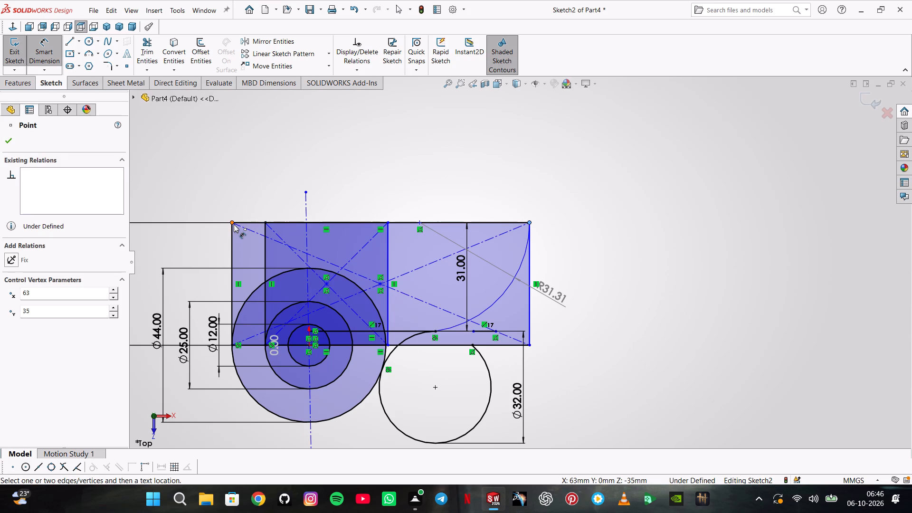
{"action": "left_click", "coordinate": [234, 224]}
{"action": "left_click", "coordinate": [377, 127]}
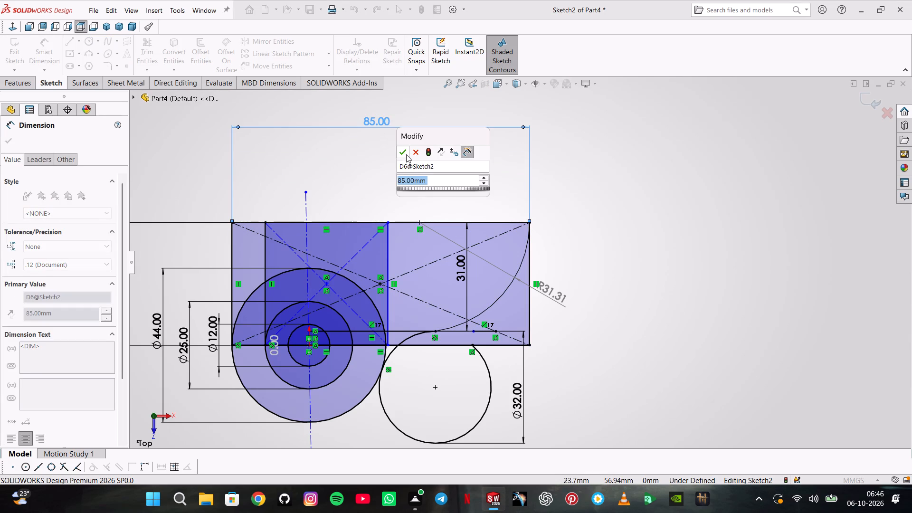
{"action": "left_click", "coordinate": [407, 154]}
{"action": "scroll", "coordinate": [523, 308], "scroll_direction": "down", "scroll_amount": 5}
{"action": "scroll", "coordinate": [249, 151], "scroll_direction": "up", "scroll_amount": 5}
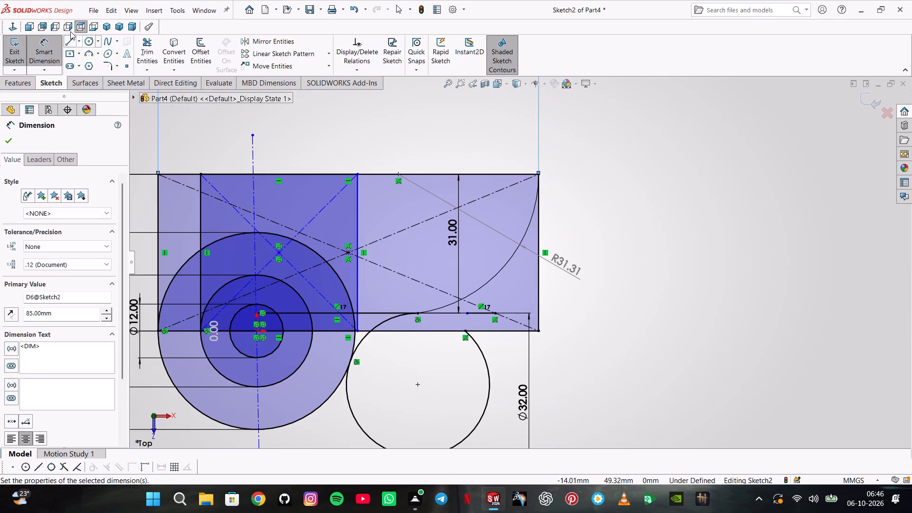
{"action": "key", "text": "Escape"}
Trim away the large rectangle's right edge, the right portions of its bottom edge, and the lower part of the 32 mm circle.
{"action": "left_click", "coordinate": [147, 49]}
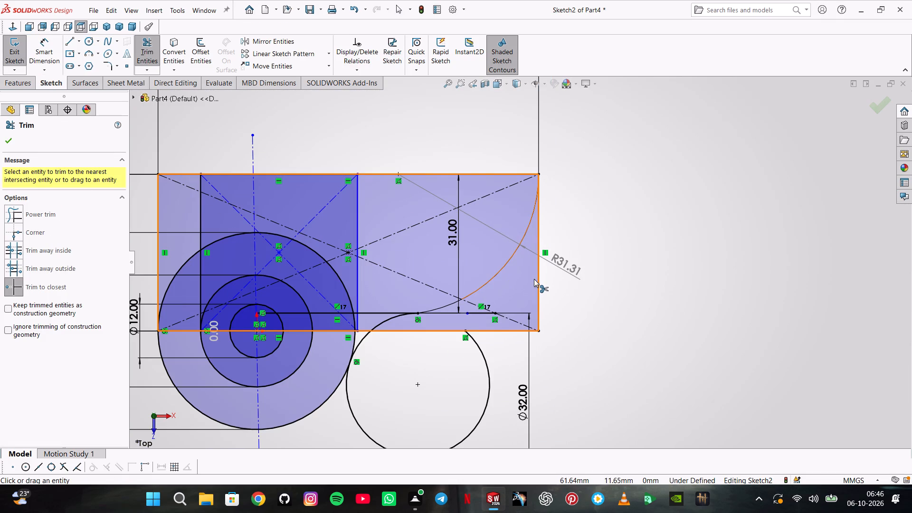
{"action": "left_click", "coordinate": [540, 274]}
{"action": "left_click", "coordinate": [505, 332]}
{"action": "left_click", "coordinate": [484, 313]}
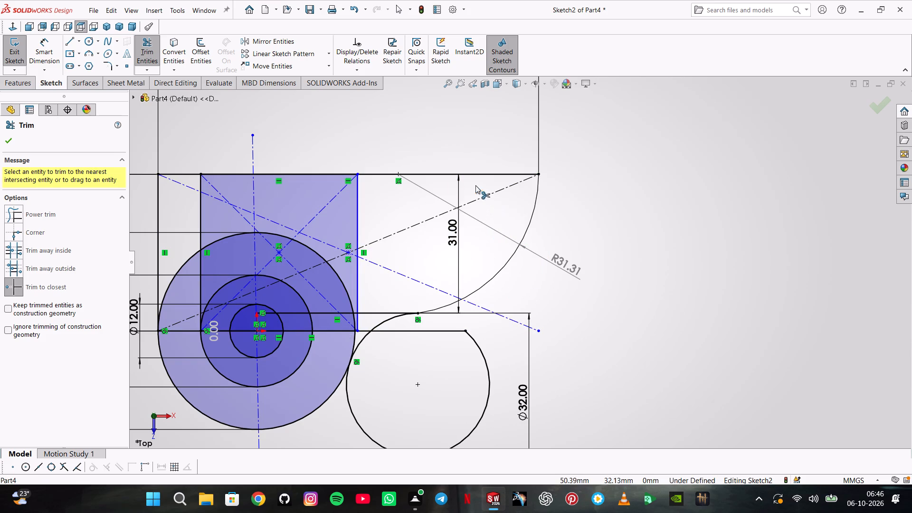
{"action": "left_click", "coordinate": [412, 332]}
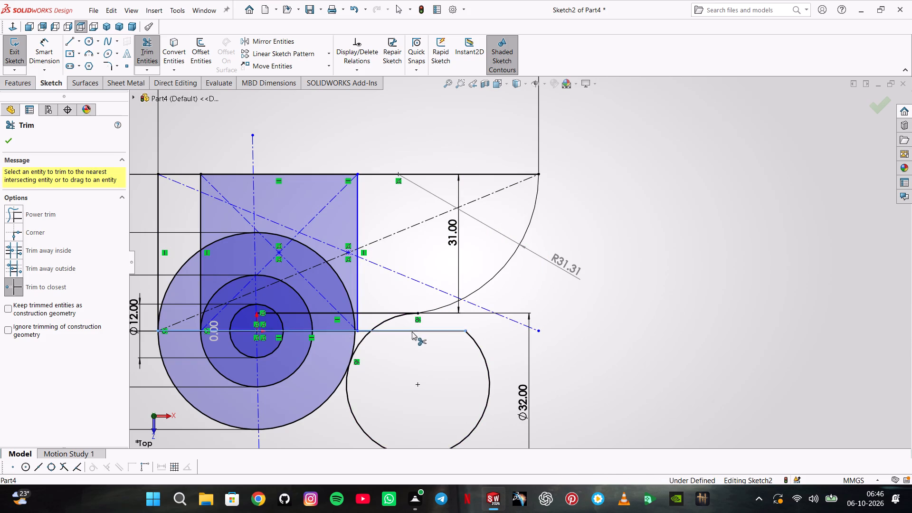
{"action": "left_click", "coordinate": [477, 341]}
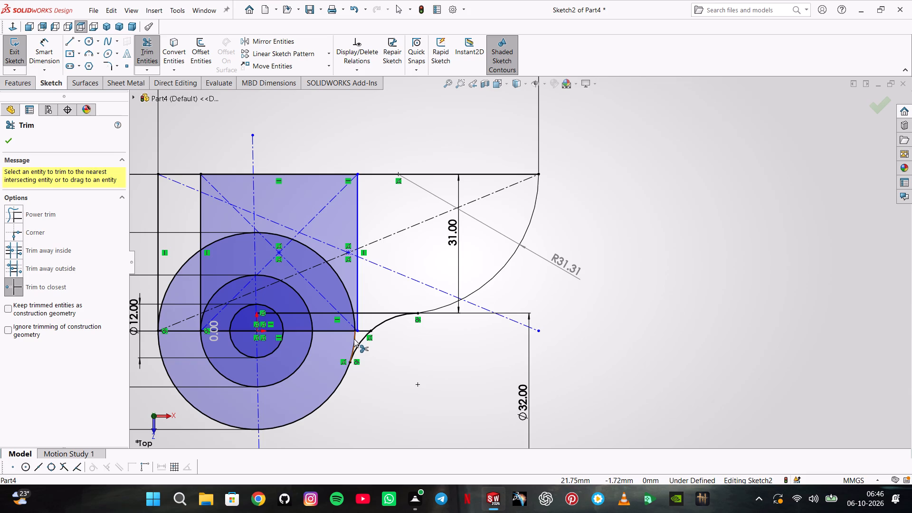
Trim the upper portion of the 44 mm circle, from its junction with the 32 mm arc around to the large rectangle's left edge.
{"action": "left_click", "coordinate": [354, 339]}
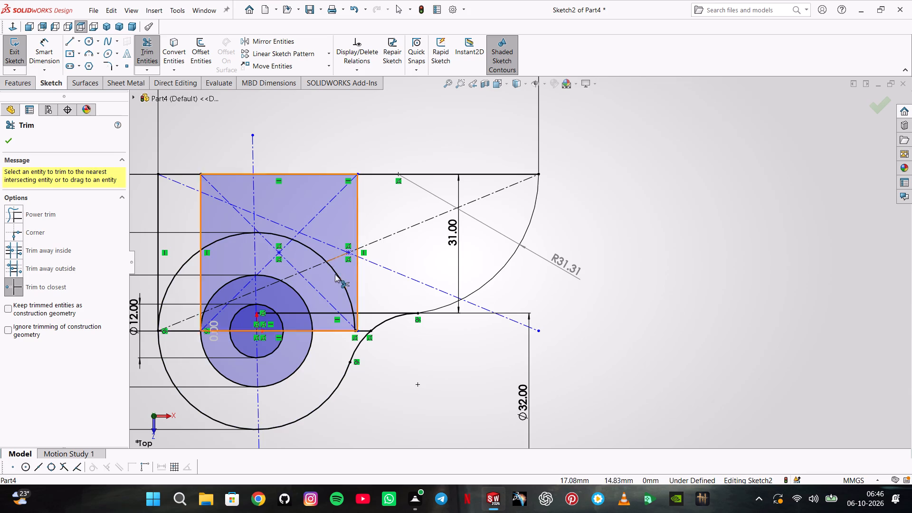
{"action": "left_click", "coordinate": [336, 277]}
{"action": "left_click", "coordinate": [309, 251]}
{"action": "left_click", "coordinate": [277, 237]}
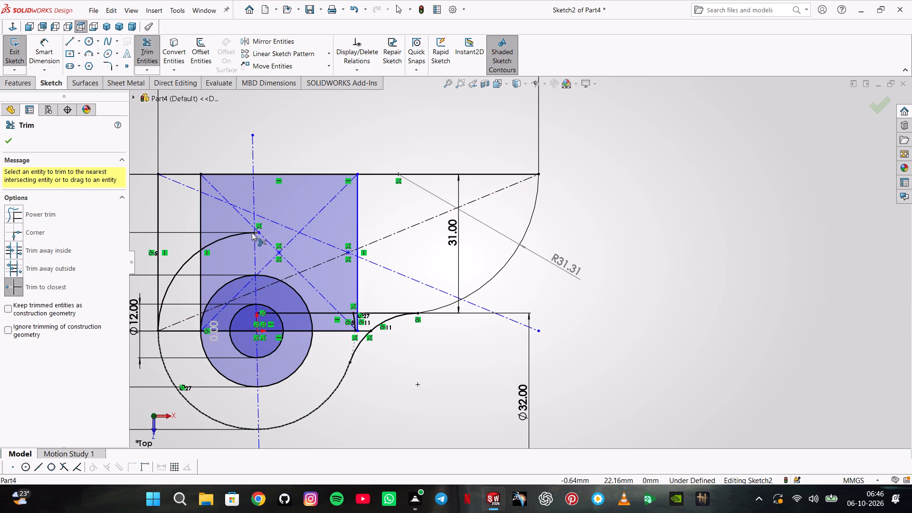
{"action": "left_click", "coordinate": [247, 234]}
{"action": "scroll", "coordinate": [252, 234], "scroll_direction": "down", "scroll_amount": 5}
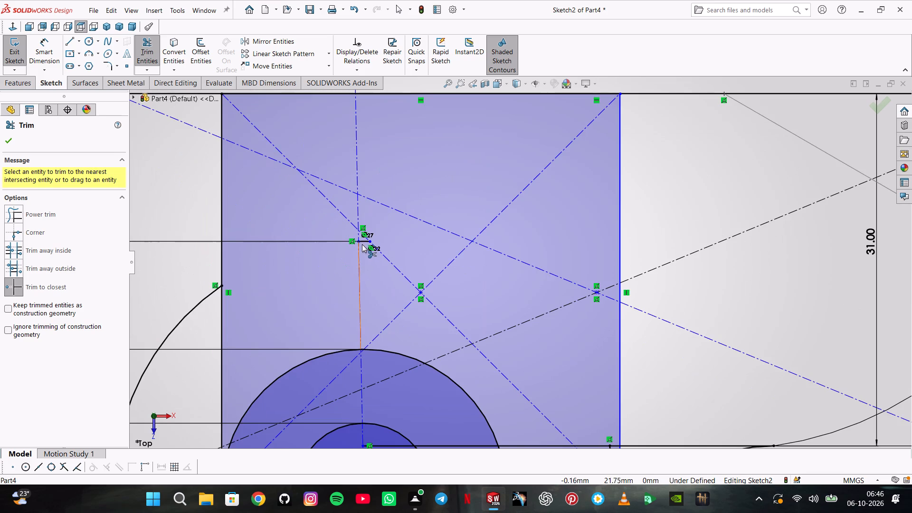
{"action": "left_click", "coordinate": [361, 239]}
{"action": "left_click", "coordinate": [208, 294]}
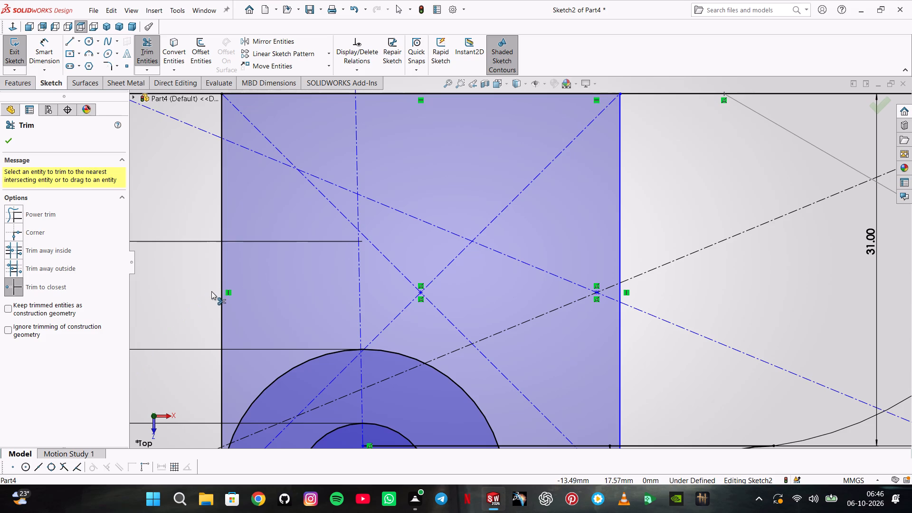
Trim the short line and arc stubs around the smaller rectangle's bottom-right corner.
{"action": "scroll", "coordinate": [212, 291], "scroll_direction": "up", "scroll_amount": 4}
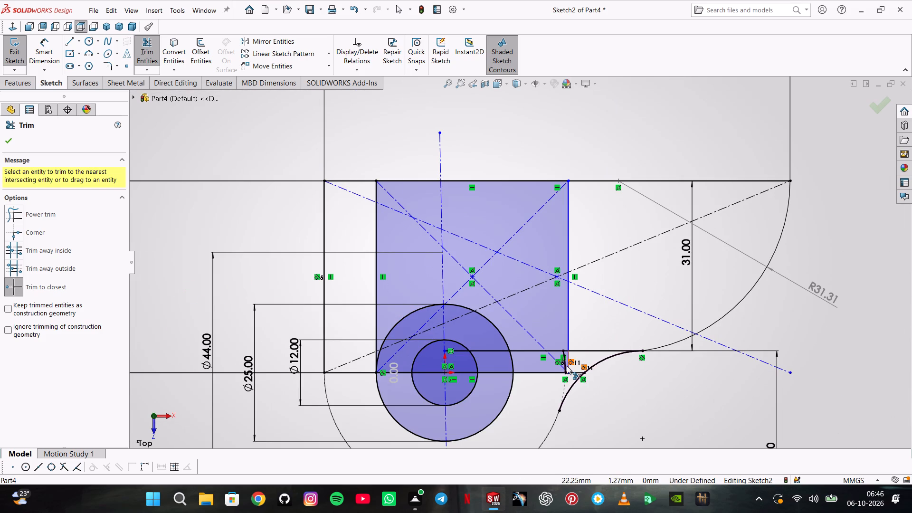
{"action": "left_click", "coordinate": [574, 370]}
{"action": "left_click", "coordinate": [574, 375]}
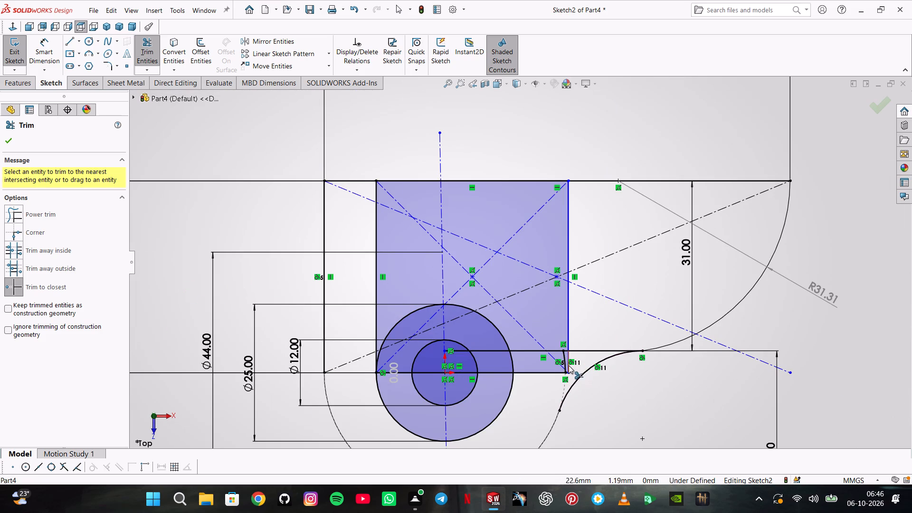
{"action": "left_click", "coordinate": [562, 361]}
{"action": "left_click", "coordinate": [560, 349]}
Trim the segments of the horizontal tangent line lying inside the smaller rectangle and the circles.
{"action": "scroll", "coordinate": [553, 345], "scroll_direction": "down", "scroll_amount": 4}
{"action": "scroll", "coordinate": [553, 345], "scroll_direction": "up", "scroll_amount": 1}
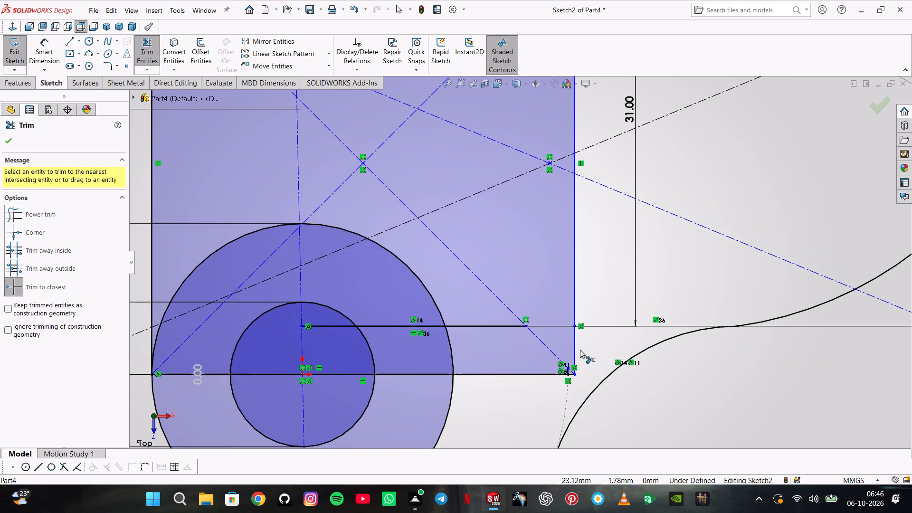
{"action": "left_click", "coordinate": [490, 330]}
{"action": "left_click", "coordinate": [400, 327]}
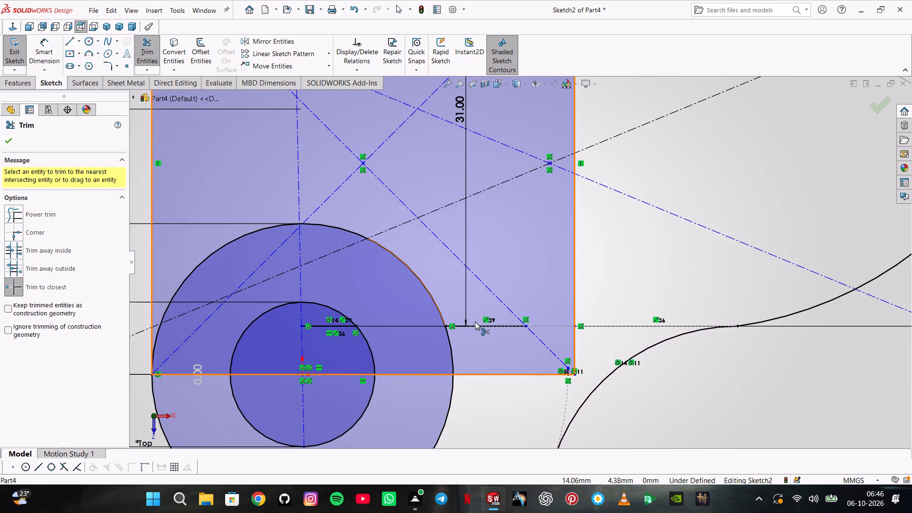
{"action": "left_click", "coordinate": [475, 322]}
{"action": "left_click", "coordinate": [468, 328]}
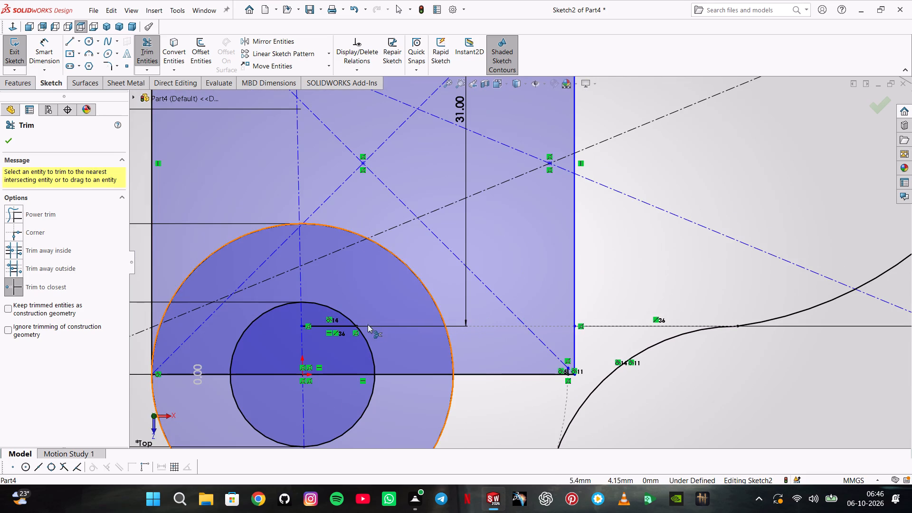
{"action": "left_click", "coordinate": [339, 329]}
{"action": "left_click", "coordinate": [338, 324]}
{"action": "scroll", "coordinate": [627, 306], "scroll_direction": "up", "scroll_amount": 2}
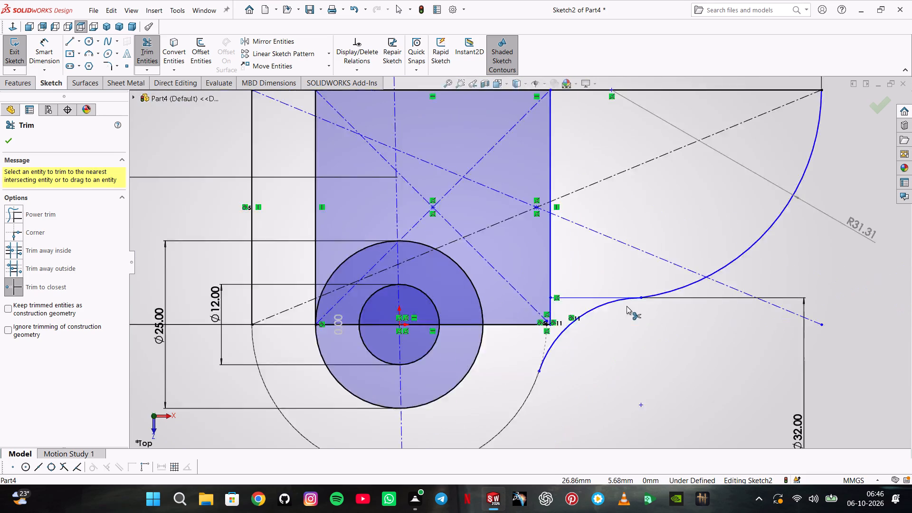
{"action": "scroll", "coordinate": [627, 306], "scroll_direction": "up", "scroll_amount": 4}
{"action": "key", "text": "Escape"}
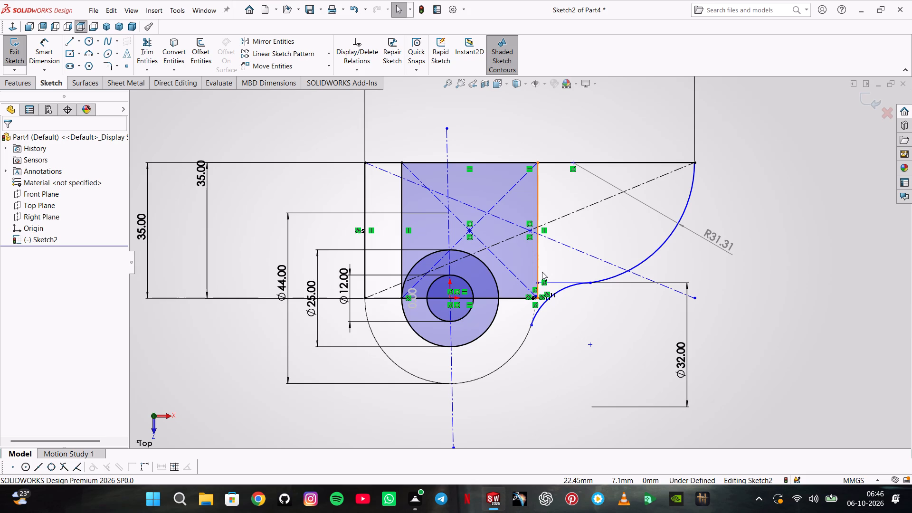
Delete the tiny leftover piece of the 44 mm circle near the smaller rectangle's bottom-right corner.
{"action": "scroll", "coordinate": [542, 300], "scroll_direction": "down", "scroll_amount": 3}
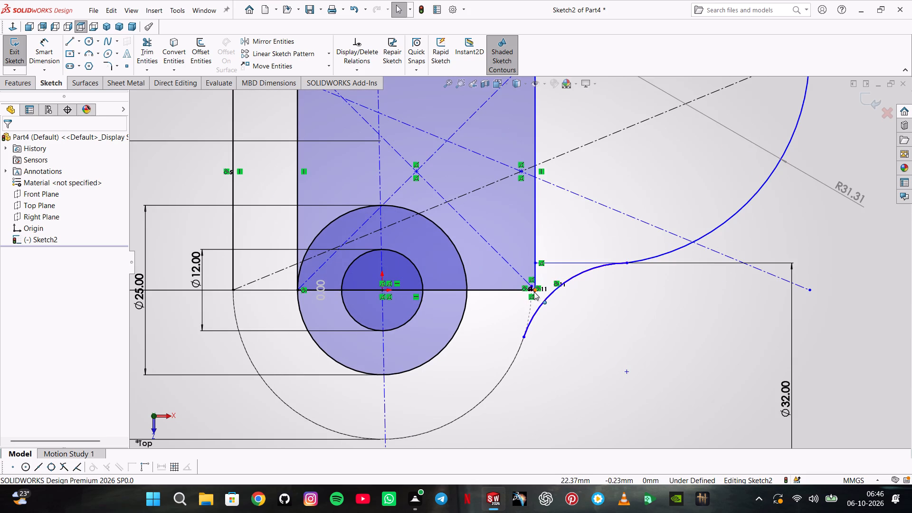
{"action": "scroll", "coordinate": [534, 290], "scroll_direction": "down", "scroll_amount": 11}
{"action": "left_click", "coordinate": [500, 271]}
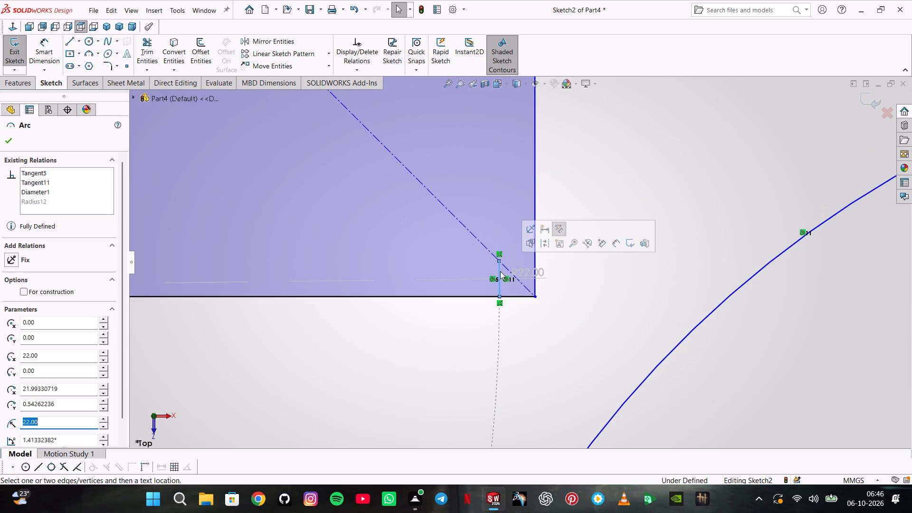
{"action": "key", "text": "Delete"}
{"action": "key", "text": "Return"}
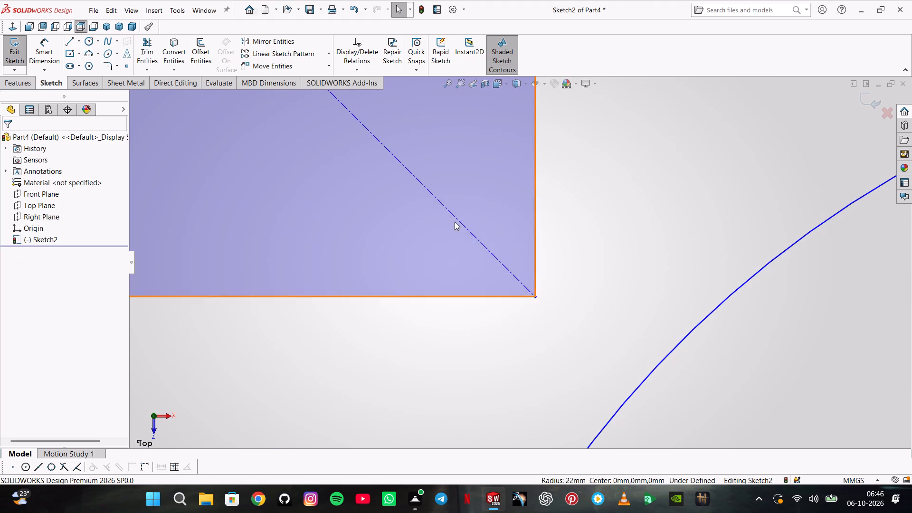
Add a coincident relation between the smaller rectangle's bottom-right corner and the 32 mm diameter arc.
{"action": "scroll", "coordinate": [442, 205], "scroll_direction": "up", "scroll_amount": 12}
{"action": "scroll", "coordinate": [504, 248], "scroll_direction": "up", "scroll_amount": 1}
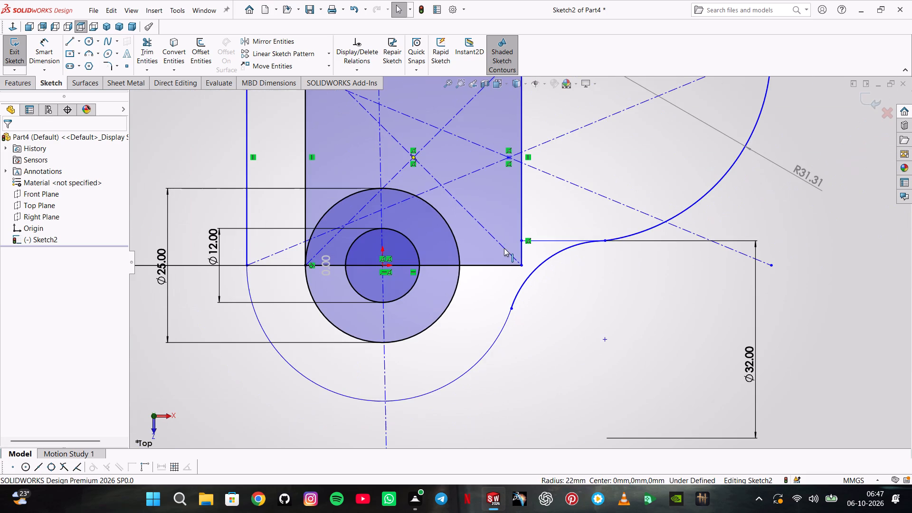
{"action": "left_click", "coordinate": [521, 266]}
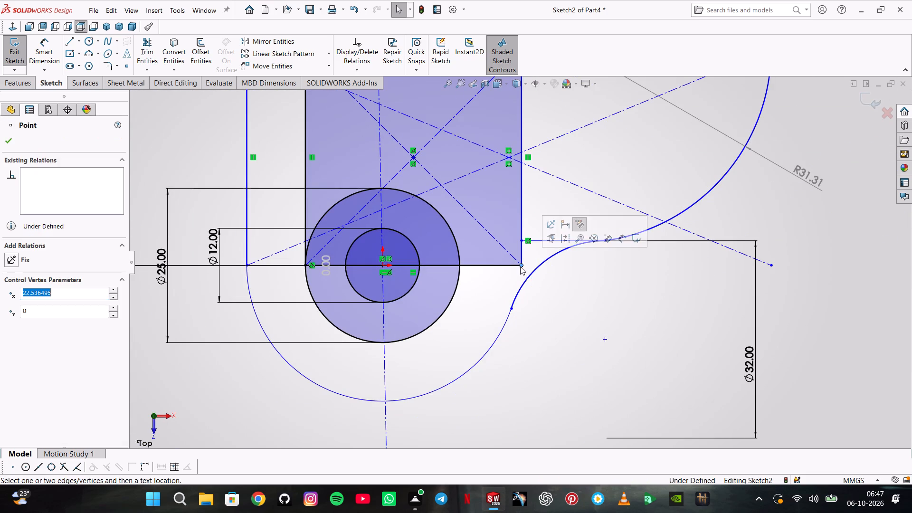
{"action": "left_click", "coordinate": [532, 270], "text": "ctrl"}
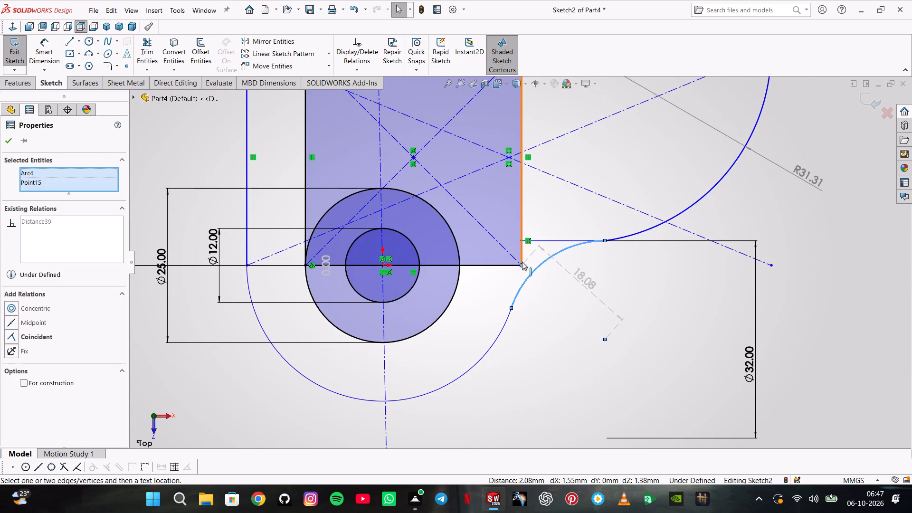
{"action": "left_click", "coordinate": [28, 336]}
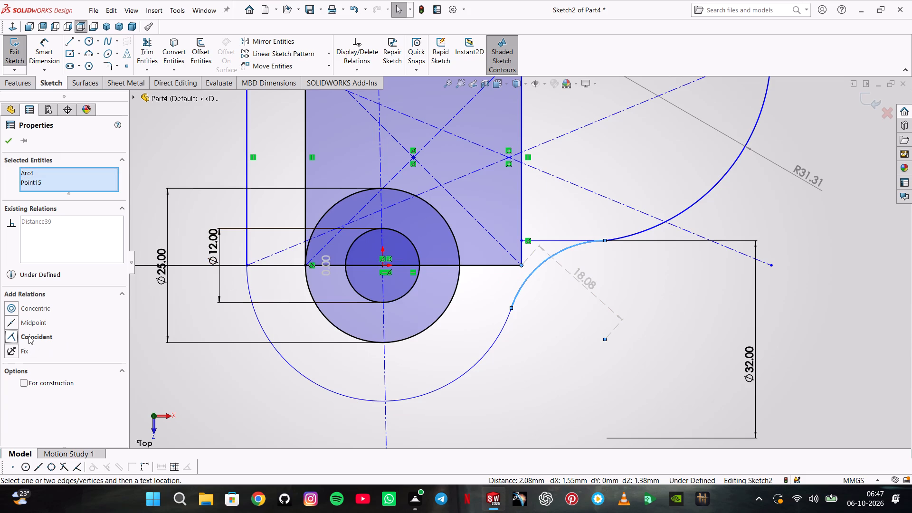
{"action": "scroll", "coordinate": [516, 299], "scroll_direction": "up", "scroll_amount": 3}
{"action": "key", "text": "Escape"}
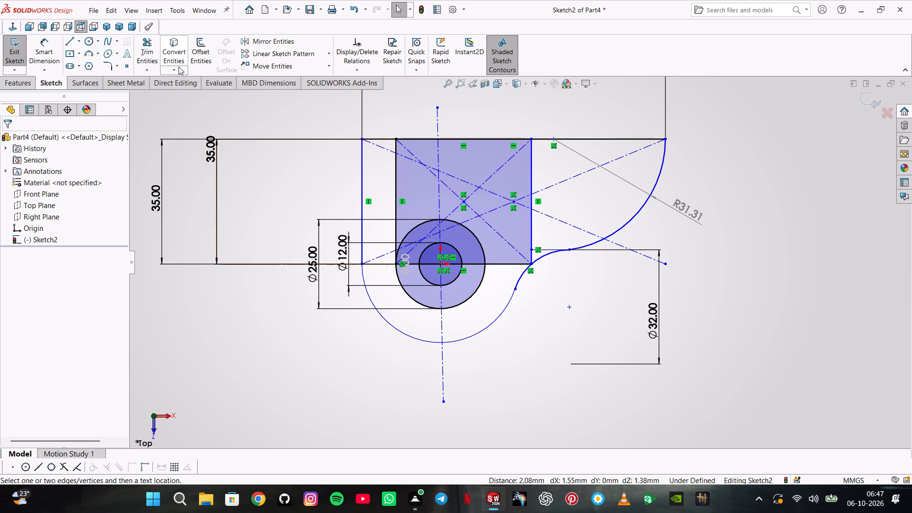
Offset the chain of the lower large arc and the 32 mm diameter arc inward by 10 mm, with dimensions added.
{"action": "left_click", "coordinate": [191, 57]}
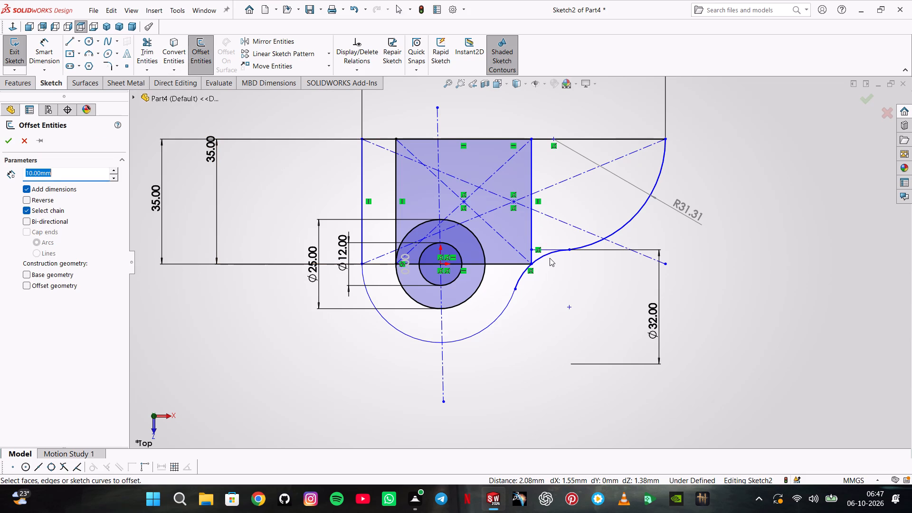
{"action": "left_click", "coordinate": [547, 256]}
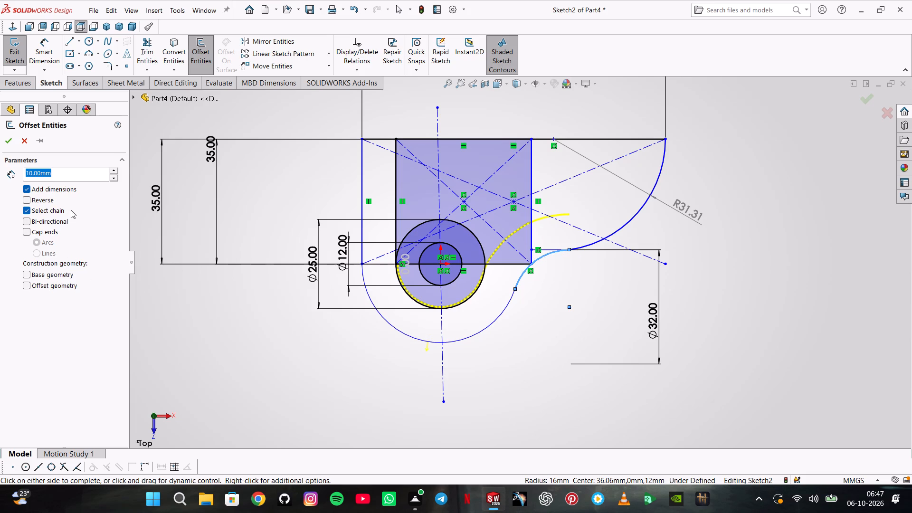
{"action": "left_click", "coordinate": [12, 142]}
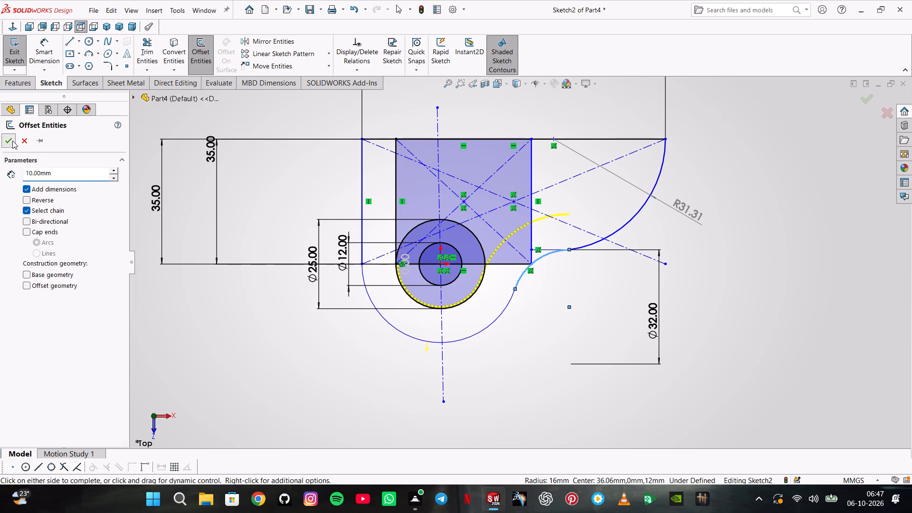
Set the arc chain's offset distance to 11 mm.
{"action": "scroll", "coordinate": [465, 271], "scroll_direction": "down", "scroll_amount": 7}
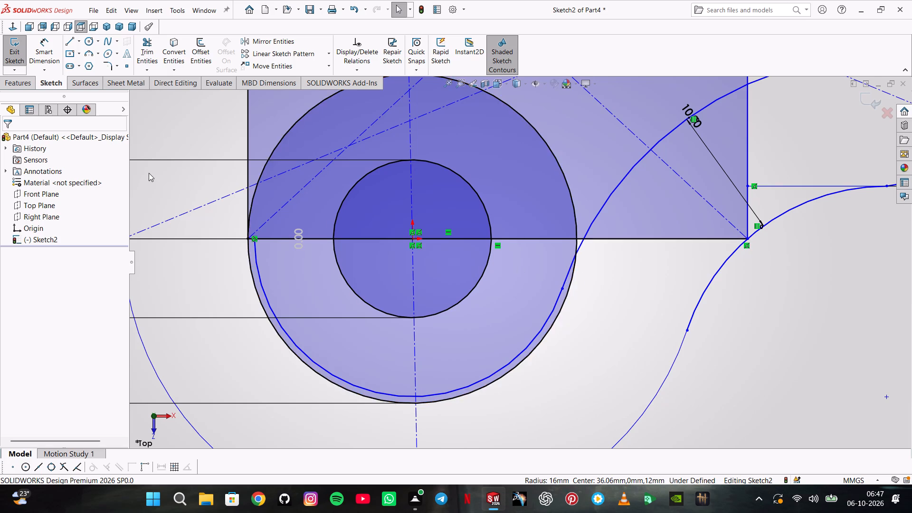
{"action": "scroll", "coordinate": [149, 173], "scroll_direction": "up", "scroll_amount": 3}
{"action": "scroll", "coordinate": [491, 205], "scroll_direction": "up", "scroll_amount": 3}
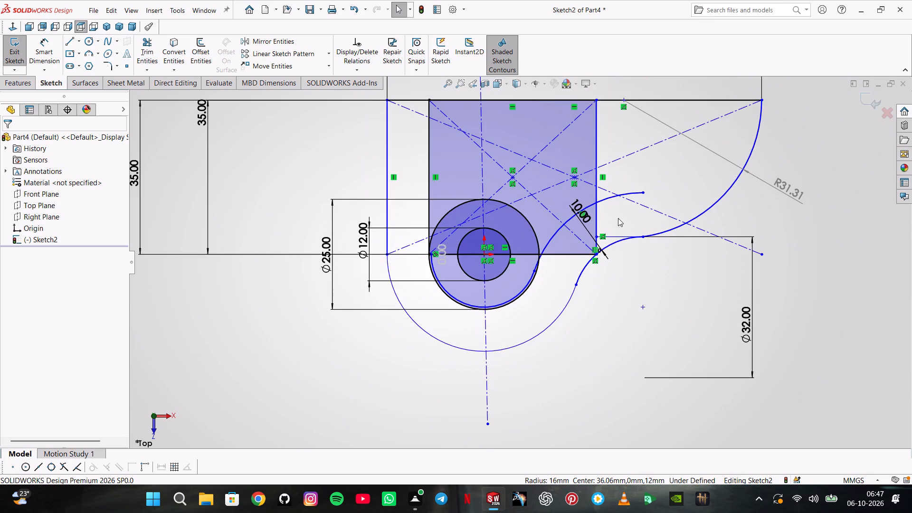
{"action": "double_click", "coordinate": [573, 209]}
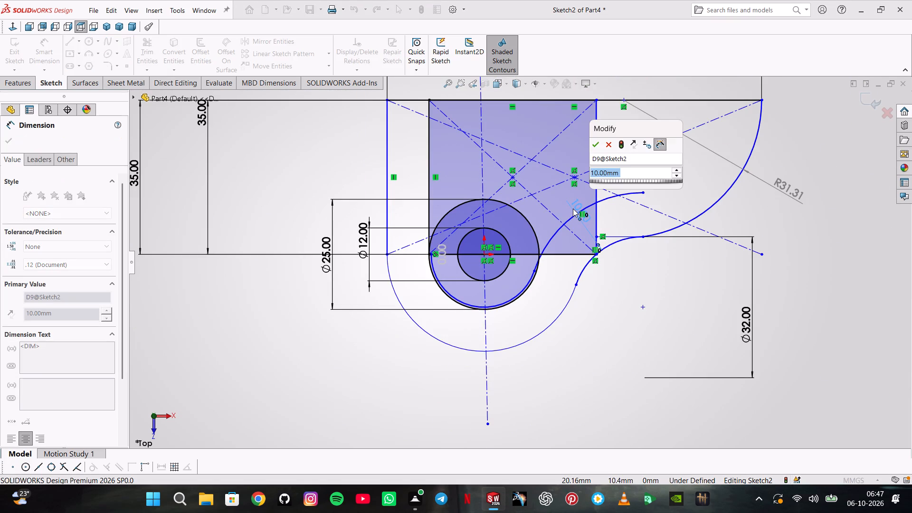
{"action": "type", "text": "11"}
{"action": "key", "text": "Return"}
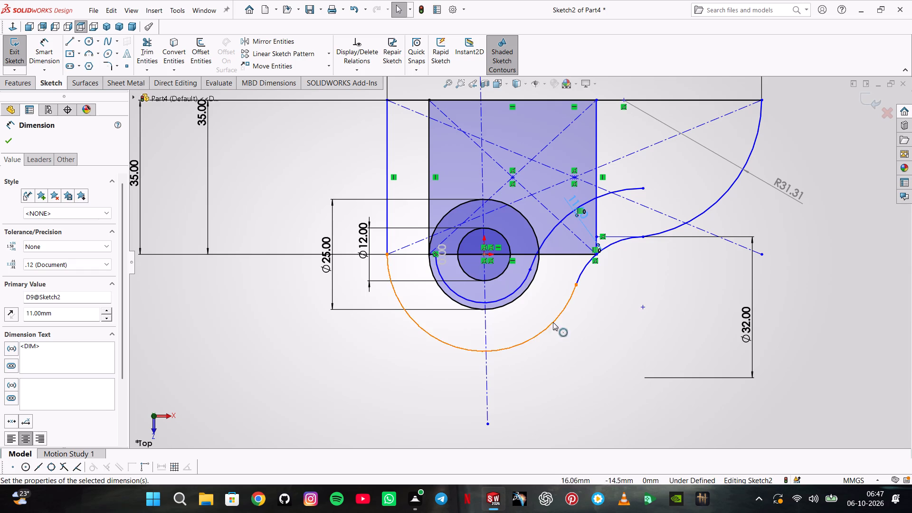
Set the arc chain's offset distance to 10.5 mm.
{"action": "scroll", "coordinate": [535, 238], "scroll_direction": "down", "scroll_amount": 4}
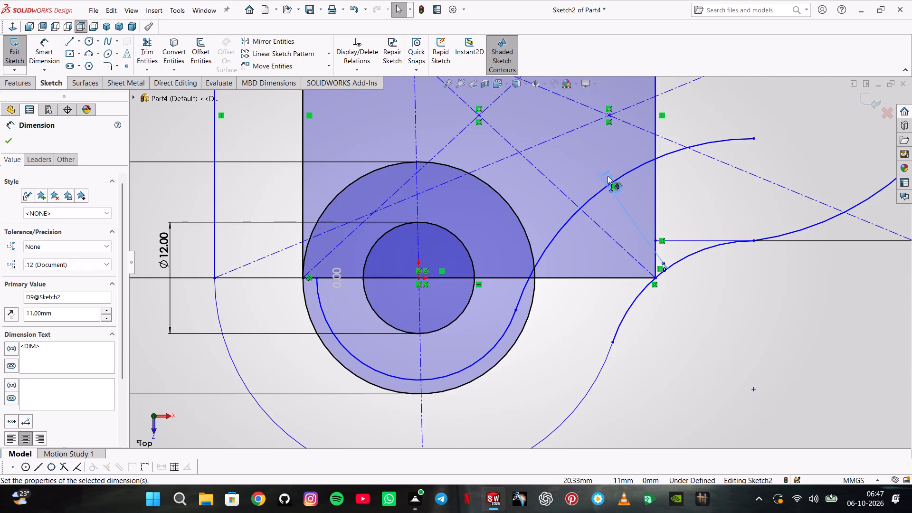
{"action": "double_click", "coordinate": [608, 176]}
{"action": "type", "text": "10"}
{"action": "key", "text": "period"}
{"action": "key", "text": "5"}
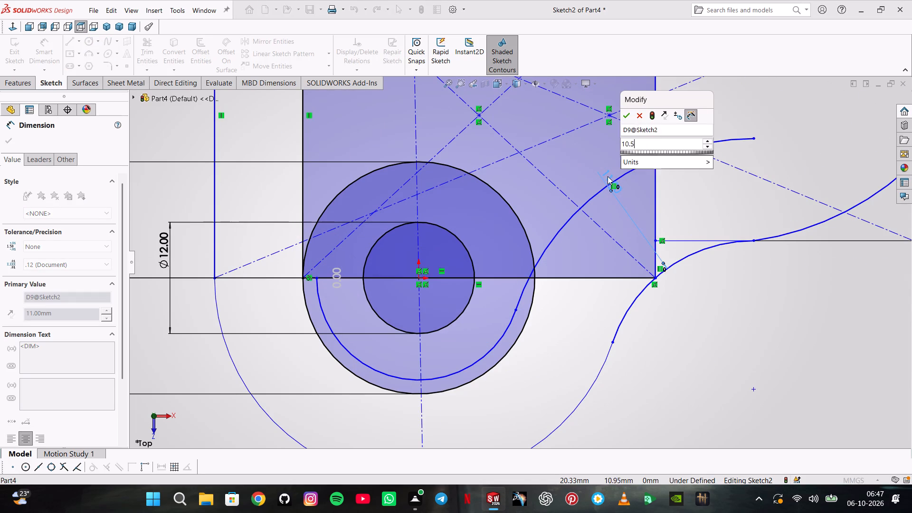
{"action": "key", "text": "Return"}
{"action": "scroll", "coordinate": [461, 334], "scroll_direction": "down", "scroll_amount": 5}
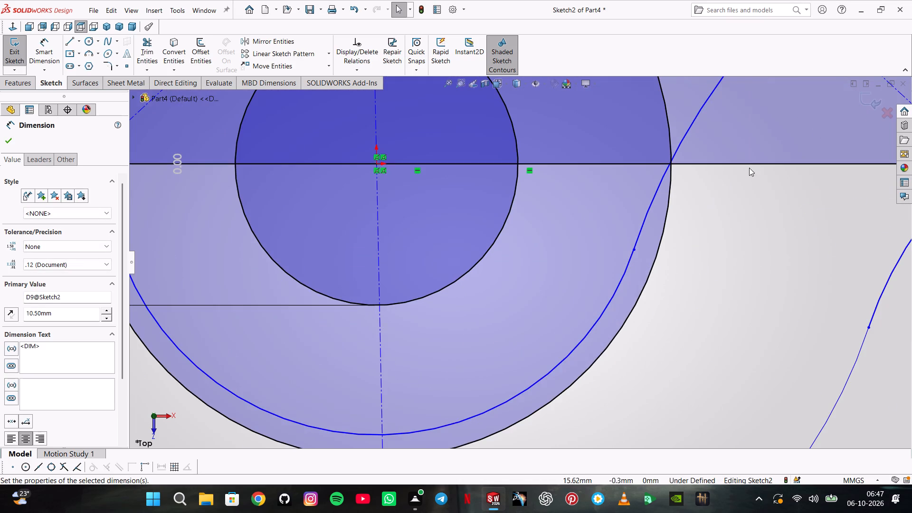
{"action": "scroll", "coordinate": [709, 171], "scroll_direction": "down", "scroll_amount": 1}
{"action": "scroll", "coordinate": [709, 167], "scroll_direction": "up", "scroll_amount": 9}
{"action": "key", "text": "Escape"}
{"action": "key", "text": "Escape"}
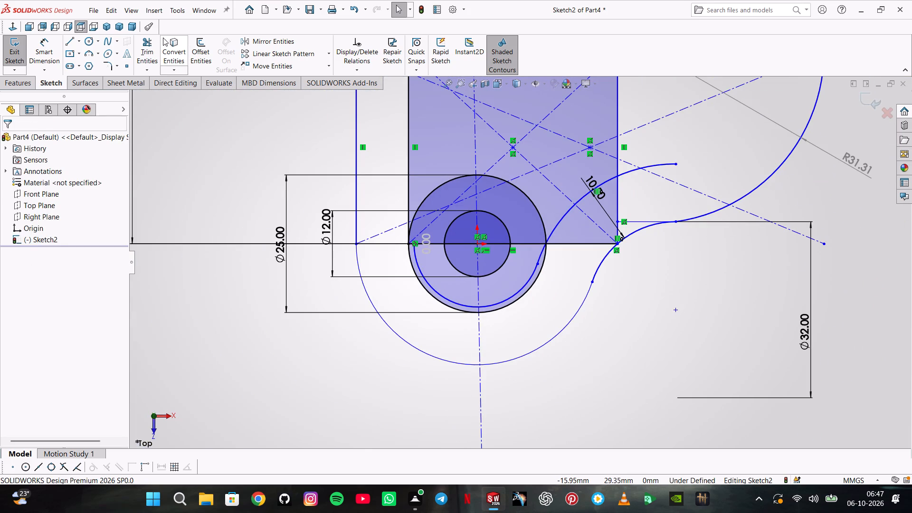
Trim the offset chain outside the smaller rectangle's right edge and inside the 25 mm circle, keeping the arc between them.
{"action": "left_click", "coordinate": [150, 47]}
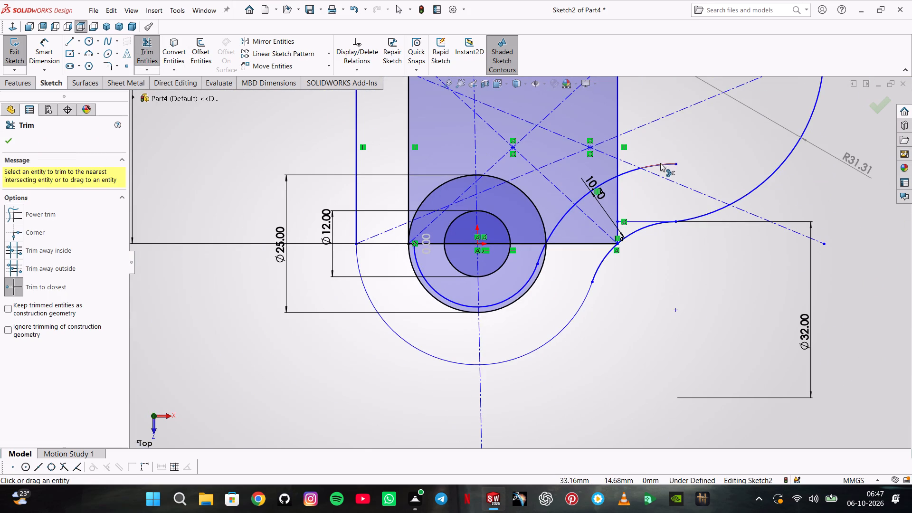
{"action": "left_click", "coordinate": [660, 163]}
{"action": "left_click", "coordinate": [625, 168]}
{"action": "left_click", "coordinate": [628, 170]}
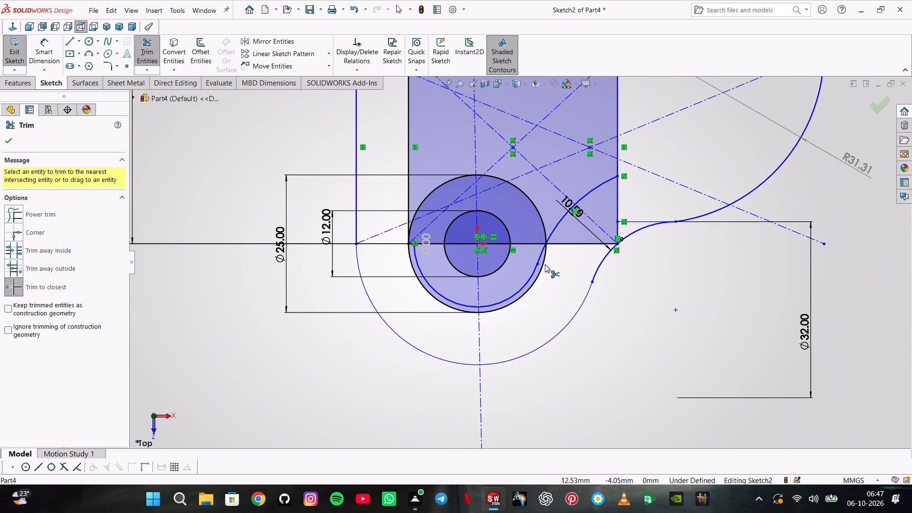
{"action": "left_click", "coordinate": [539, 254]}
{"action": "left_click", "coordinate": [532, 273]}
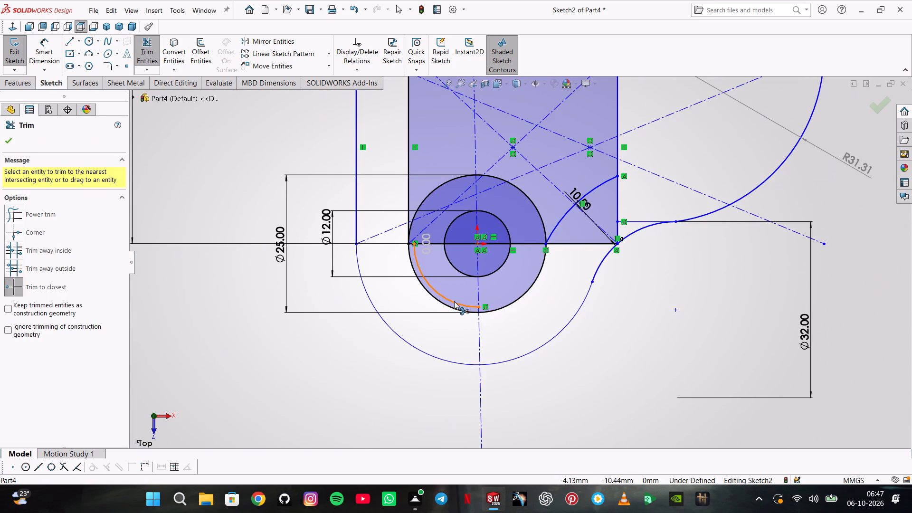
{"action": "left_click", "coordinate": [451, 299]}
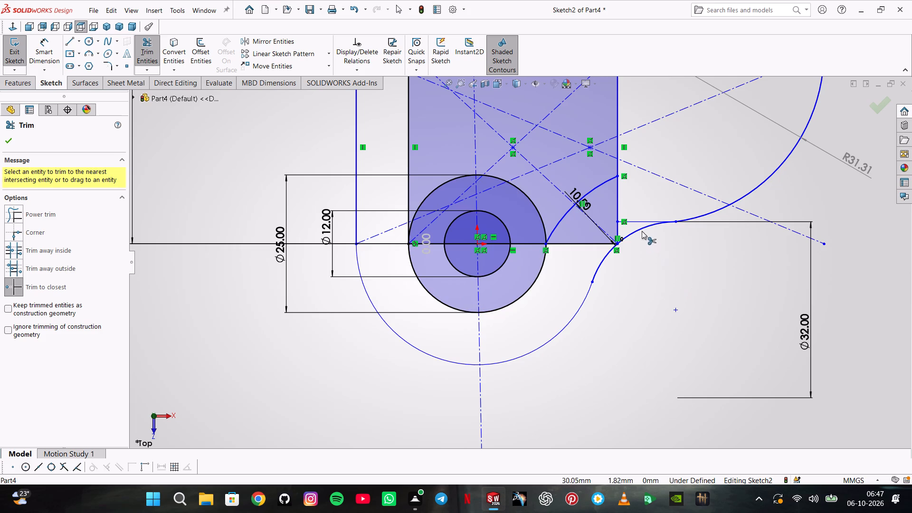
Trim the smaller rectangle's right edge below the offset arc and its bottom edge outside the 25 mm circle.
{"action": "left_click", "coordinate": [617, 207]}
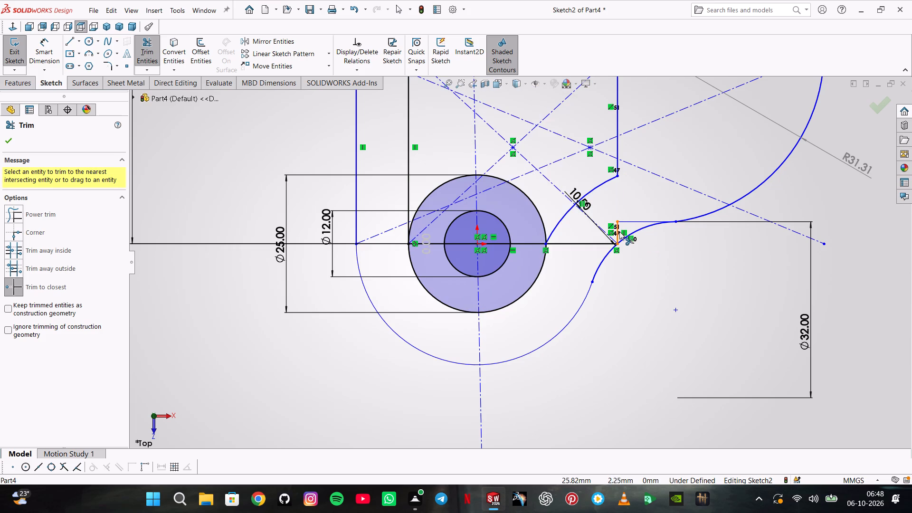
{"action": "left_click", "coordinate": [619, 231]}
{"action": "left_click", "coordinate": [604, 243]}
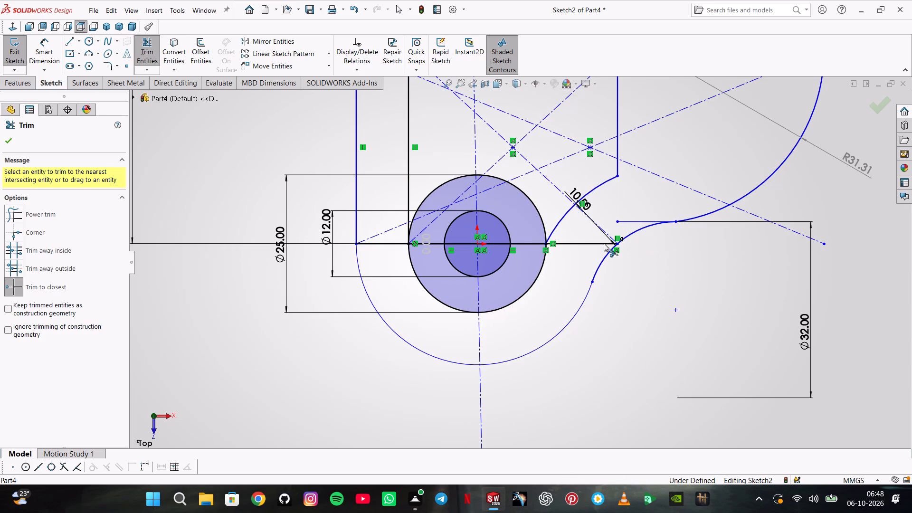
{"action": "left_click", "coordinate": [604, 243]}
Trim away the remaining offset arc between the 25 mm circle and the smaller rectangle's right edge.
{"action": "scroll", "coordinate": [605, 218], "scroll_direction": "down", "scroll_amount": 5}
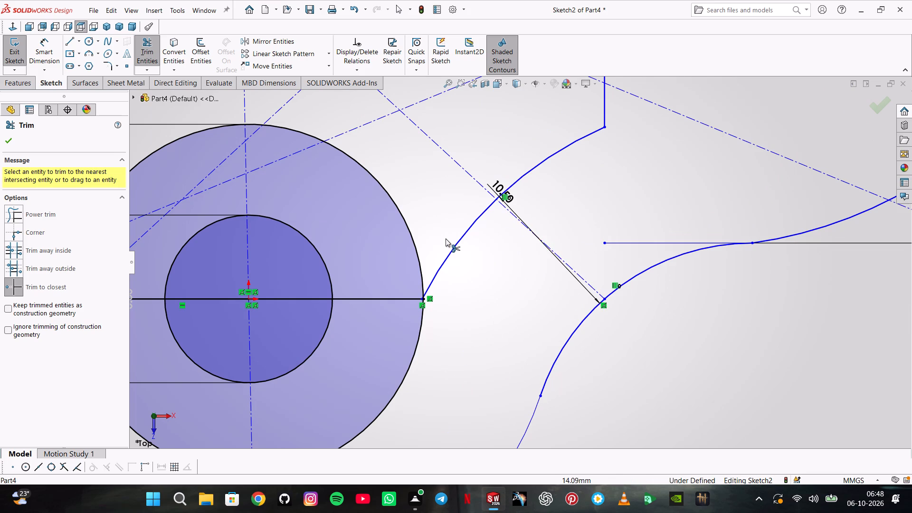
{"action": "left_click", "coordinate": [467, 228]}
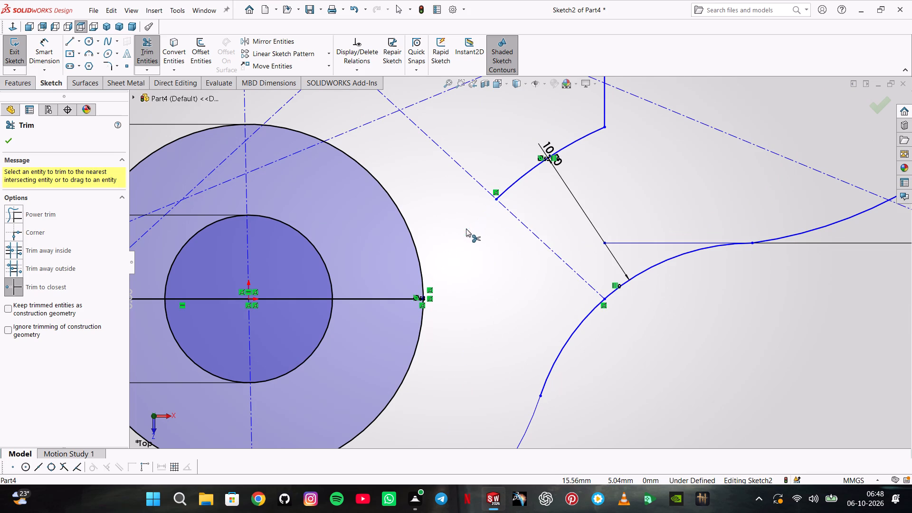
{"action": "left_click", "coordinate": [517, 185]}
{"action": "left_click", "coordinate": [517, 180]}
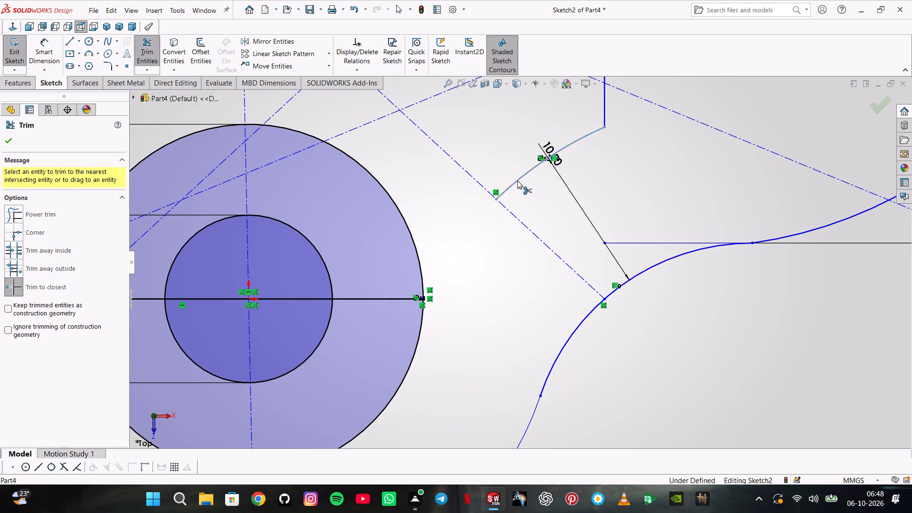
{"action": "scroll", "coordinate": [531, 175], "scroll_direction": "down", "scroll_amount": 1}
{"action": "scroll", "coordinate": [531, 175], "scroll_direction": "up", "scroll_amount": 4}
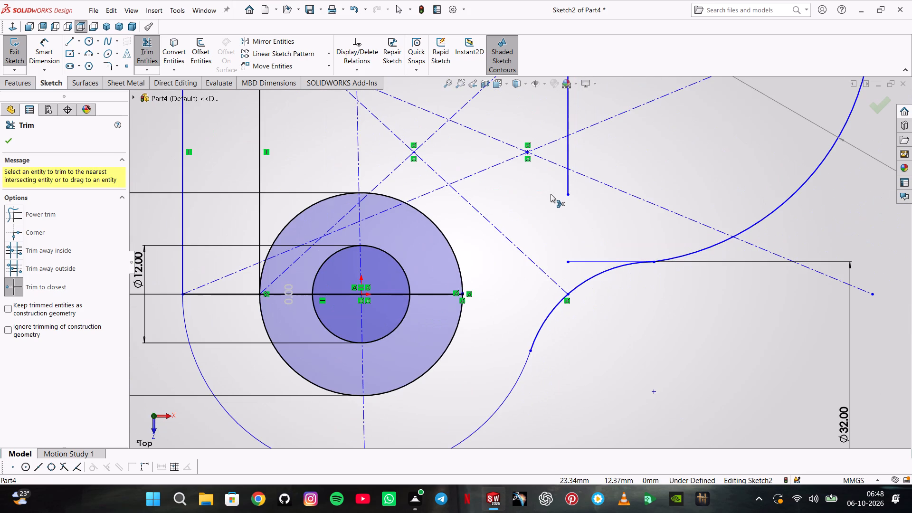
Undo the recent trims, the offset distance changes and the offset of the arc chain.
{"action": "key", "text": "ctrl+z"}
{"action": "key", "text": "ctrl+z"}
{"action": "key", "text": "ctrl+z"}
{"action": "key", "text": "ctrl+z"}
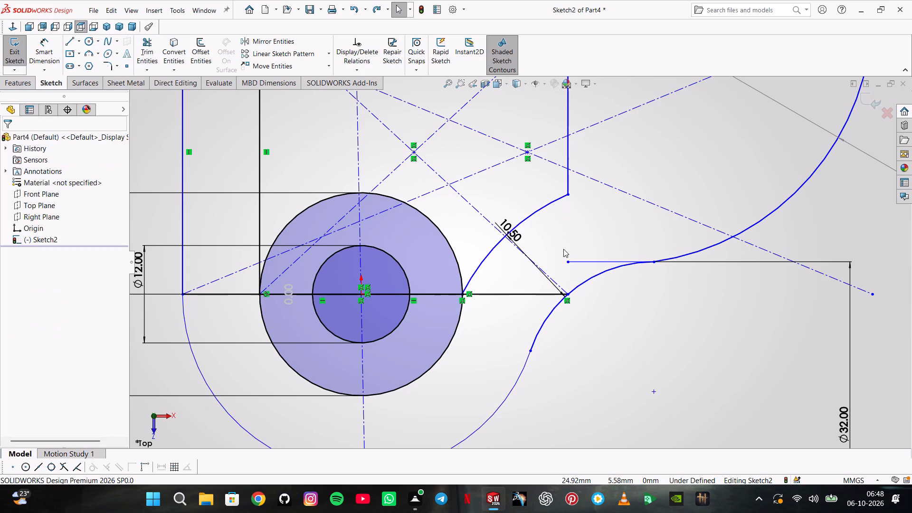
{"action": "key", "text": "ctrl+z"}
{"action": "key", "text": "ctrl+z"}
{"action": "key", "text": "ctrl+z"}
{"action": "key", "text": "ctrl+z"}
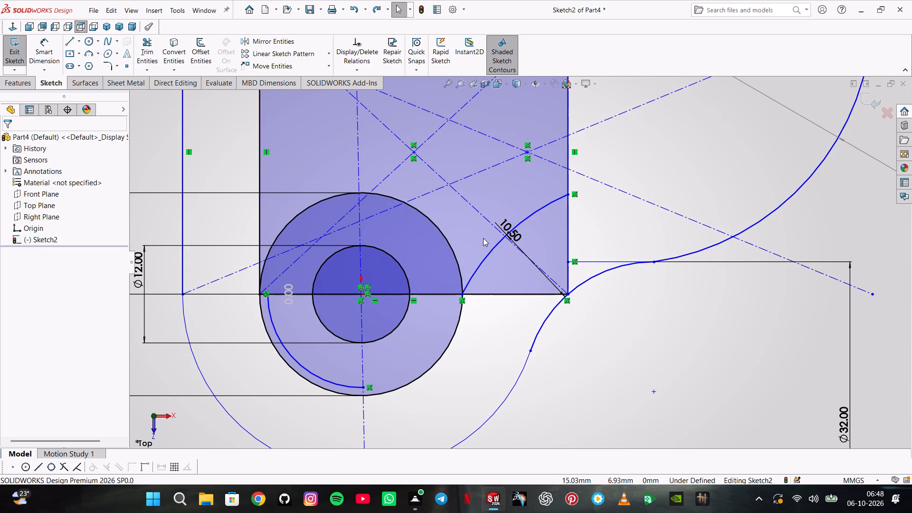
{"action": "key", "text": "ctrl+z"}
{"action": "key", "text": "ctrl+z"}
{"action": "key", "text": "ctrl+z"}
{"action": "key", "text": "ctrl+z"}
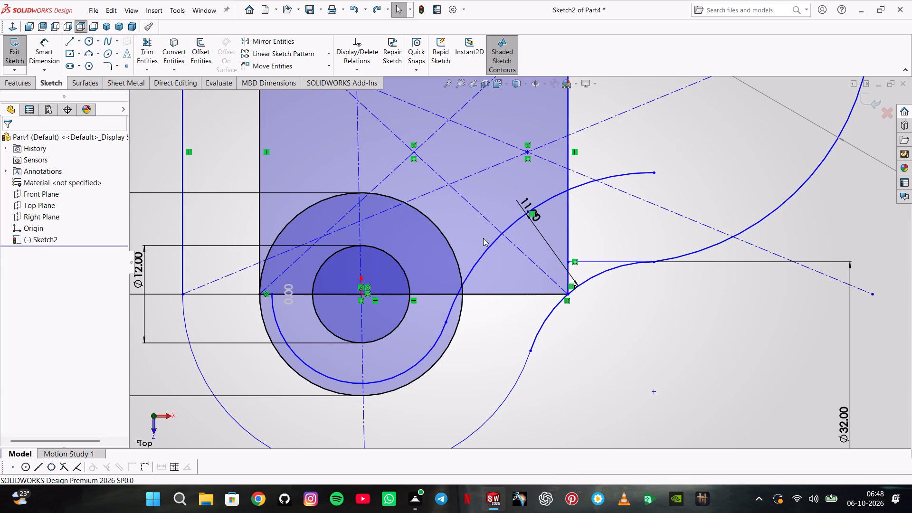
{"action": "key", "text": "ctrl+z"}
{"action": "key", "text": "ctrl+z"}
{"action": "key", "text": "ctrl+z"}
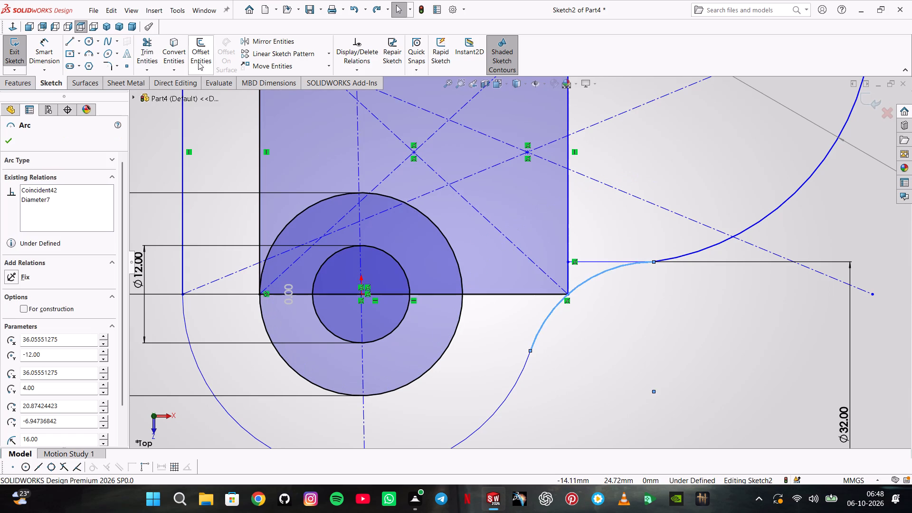
Draw a circle inside the smaller rectangle, between the 25 mm circle and the right edge, and dimension its diameter to 32 mm.
{"action": "left_click", "coordinate": [87, 40]}
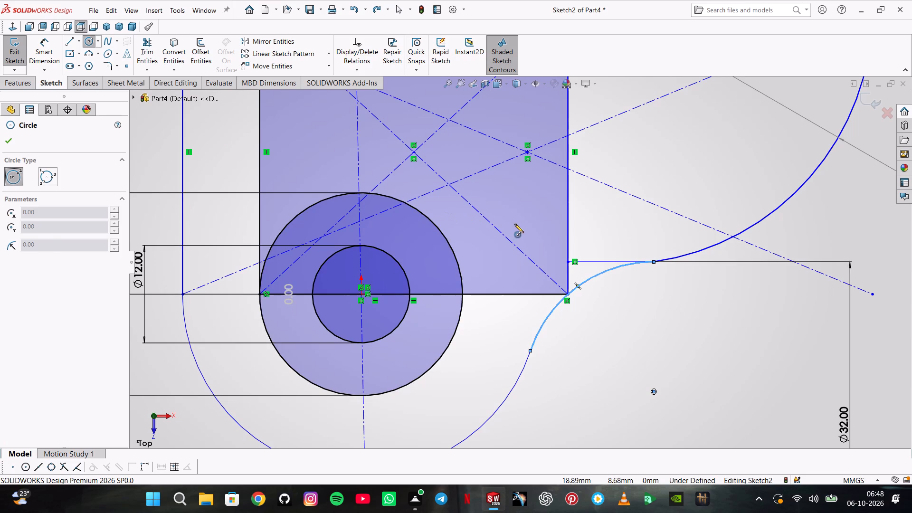
{"action": "left_click", "coordinate": [516, 224]}
{"action": "left_click", "coordinate": [502, 185]}
{"action": "key", "text": "Escape"}
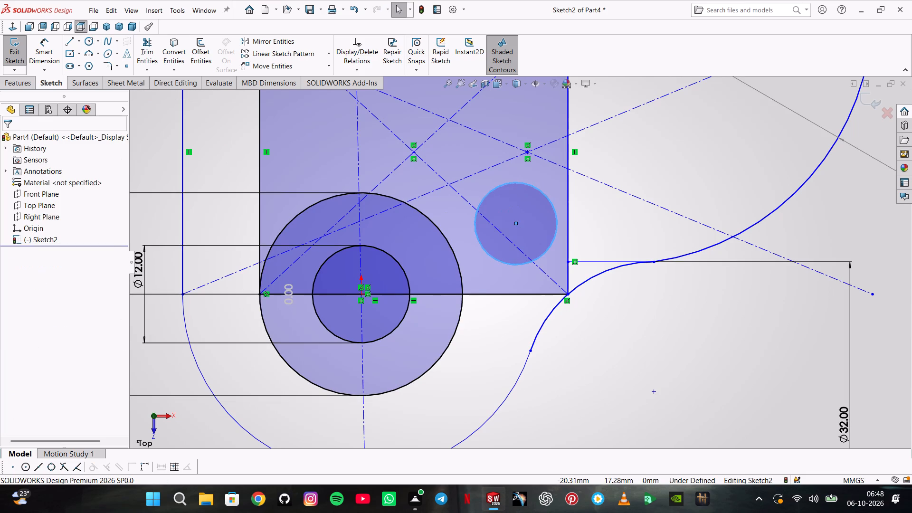
{"action": "left_click", "coordinate": [50, 49]}
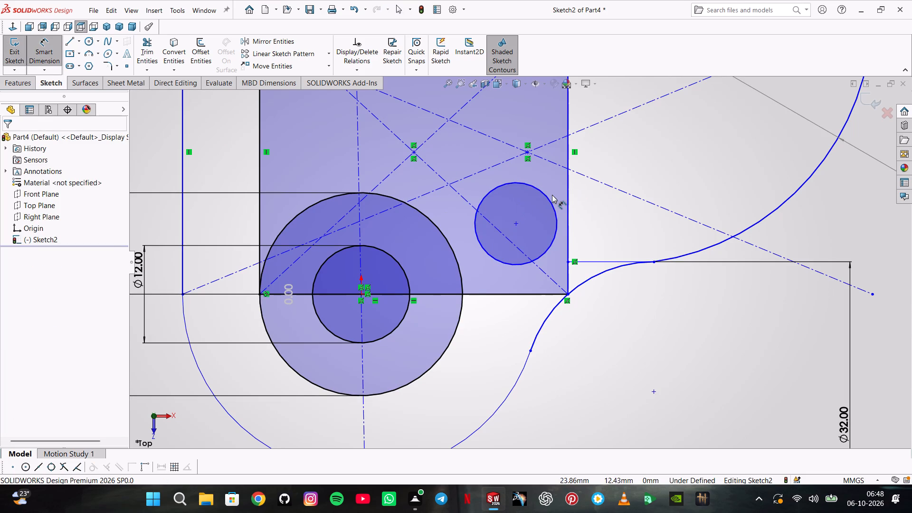
{"action": "left_click", "coordinate": [550, 198]}
{"action": "left_click", "coordinate": [666, 330]}
{"action": "type", "text": "32"}
{"action": "key", "text": "Return"}
{"action": "key", "text": "Escape"}
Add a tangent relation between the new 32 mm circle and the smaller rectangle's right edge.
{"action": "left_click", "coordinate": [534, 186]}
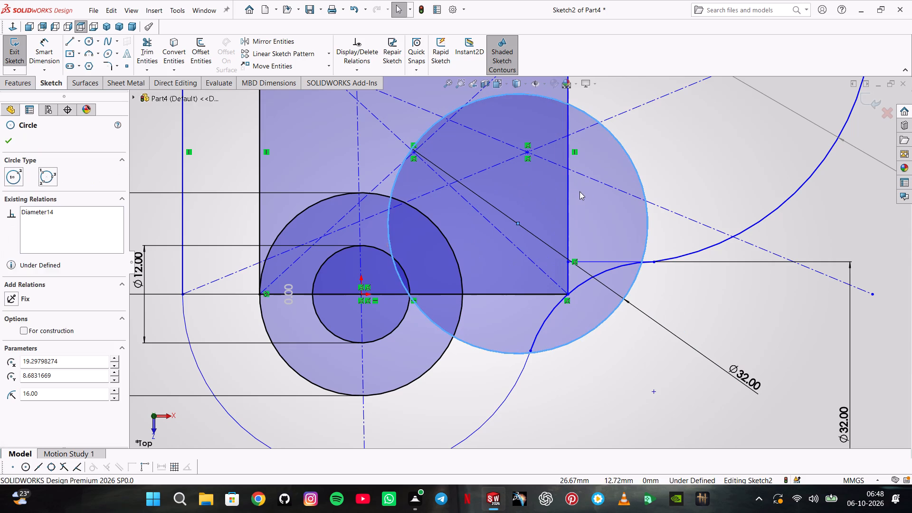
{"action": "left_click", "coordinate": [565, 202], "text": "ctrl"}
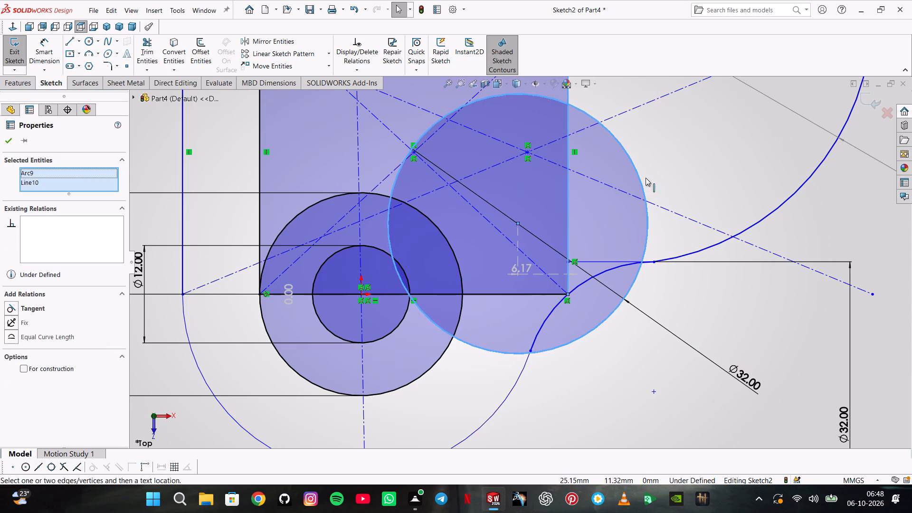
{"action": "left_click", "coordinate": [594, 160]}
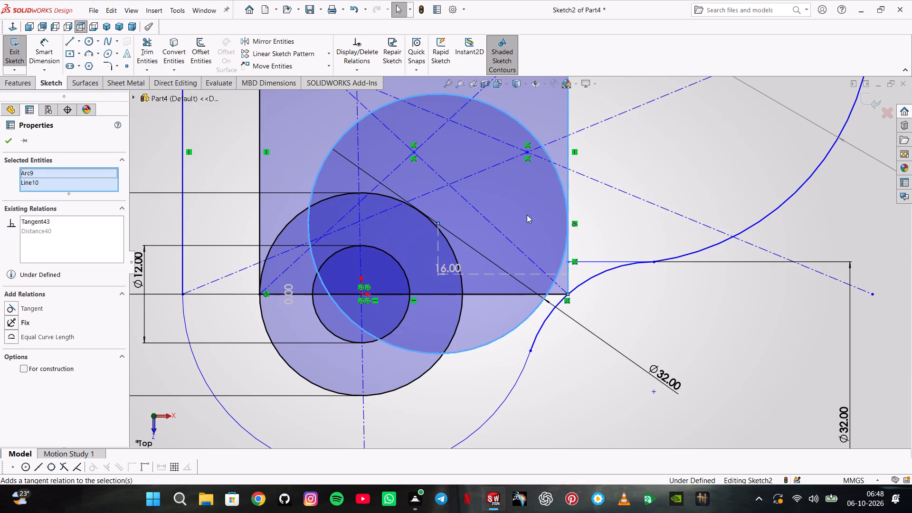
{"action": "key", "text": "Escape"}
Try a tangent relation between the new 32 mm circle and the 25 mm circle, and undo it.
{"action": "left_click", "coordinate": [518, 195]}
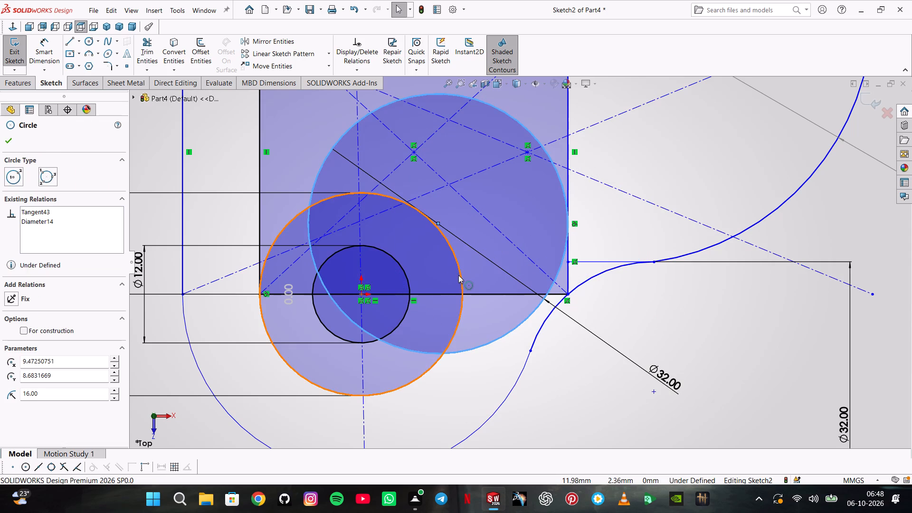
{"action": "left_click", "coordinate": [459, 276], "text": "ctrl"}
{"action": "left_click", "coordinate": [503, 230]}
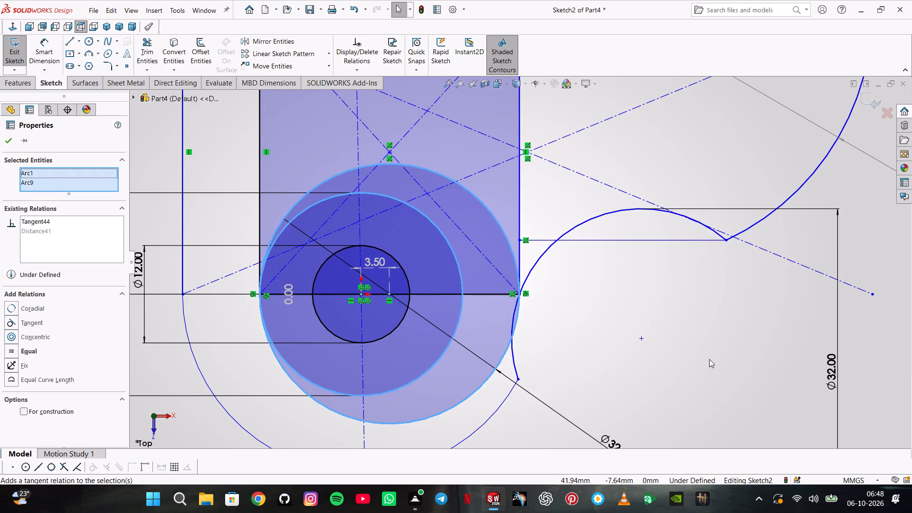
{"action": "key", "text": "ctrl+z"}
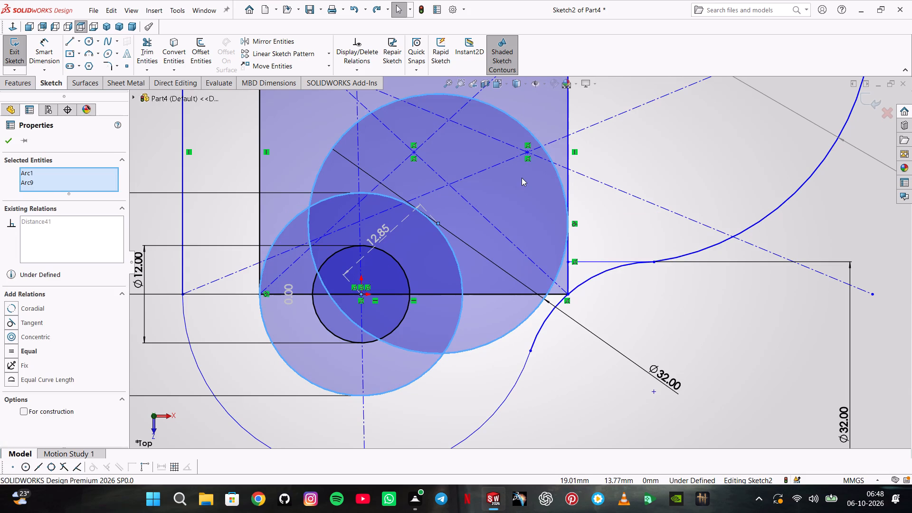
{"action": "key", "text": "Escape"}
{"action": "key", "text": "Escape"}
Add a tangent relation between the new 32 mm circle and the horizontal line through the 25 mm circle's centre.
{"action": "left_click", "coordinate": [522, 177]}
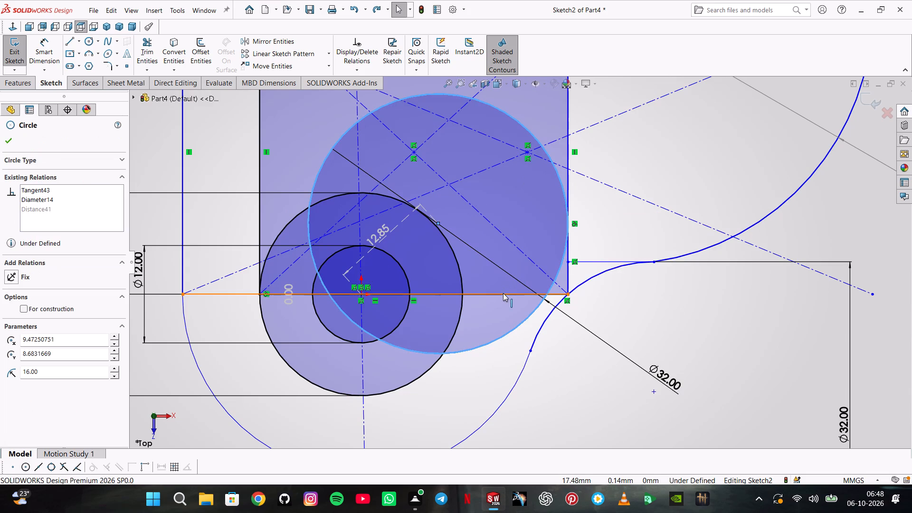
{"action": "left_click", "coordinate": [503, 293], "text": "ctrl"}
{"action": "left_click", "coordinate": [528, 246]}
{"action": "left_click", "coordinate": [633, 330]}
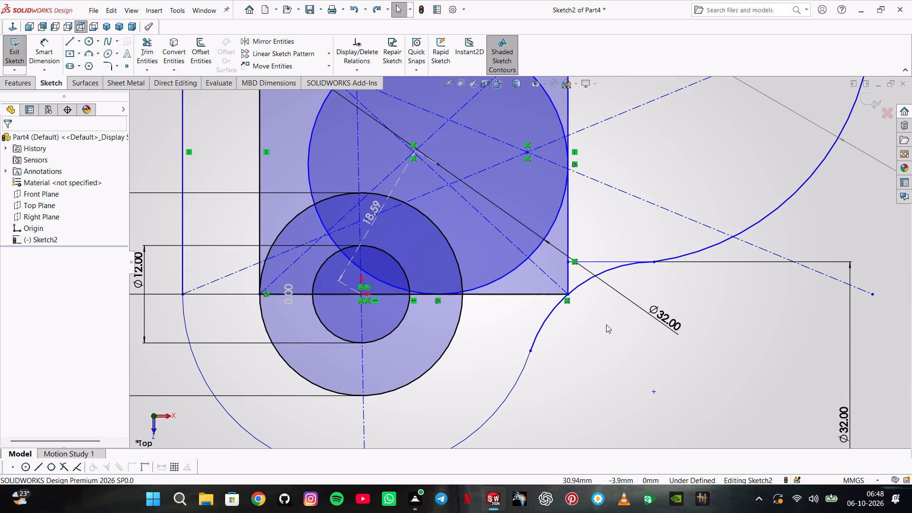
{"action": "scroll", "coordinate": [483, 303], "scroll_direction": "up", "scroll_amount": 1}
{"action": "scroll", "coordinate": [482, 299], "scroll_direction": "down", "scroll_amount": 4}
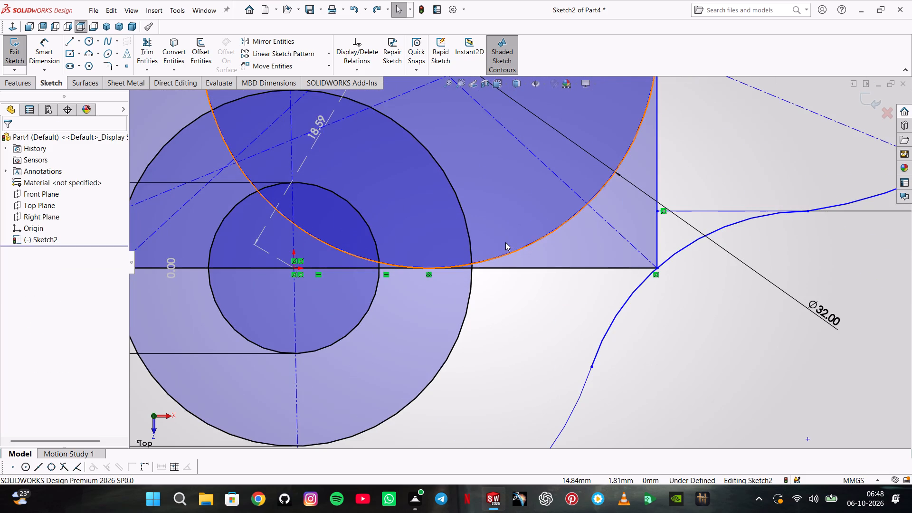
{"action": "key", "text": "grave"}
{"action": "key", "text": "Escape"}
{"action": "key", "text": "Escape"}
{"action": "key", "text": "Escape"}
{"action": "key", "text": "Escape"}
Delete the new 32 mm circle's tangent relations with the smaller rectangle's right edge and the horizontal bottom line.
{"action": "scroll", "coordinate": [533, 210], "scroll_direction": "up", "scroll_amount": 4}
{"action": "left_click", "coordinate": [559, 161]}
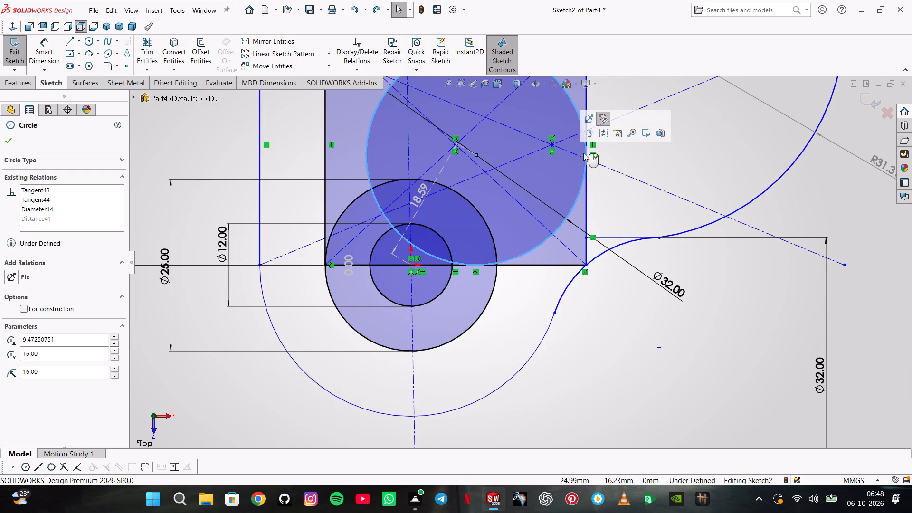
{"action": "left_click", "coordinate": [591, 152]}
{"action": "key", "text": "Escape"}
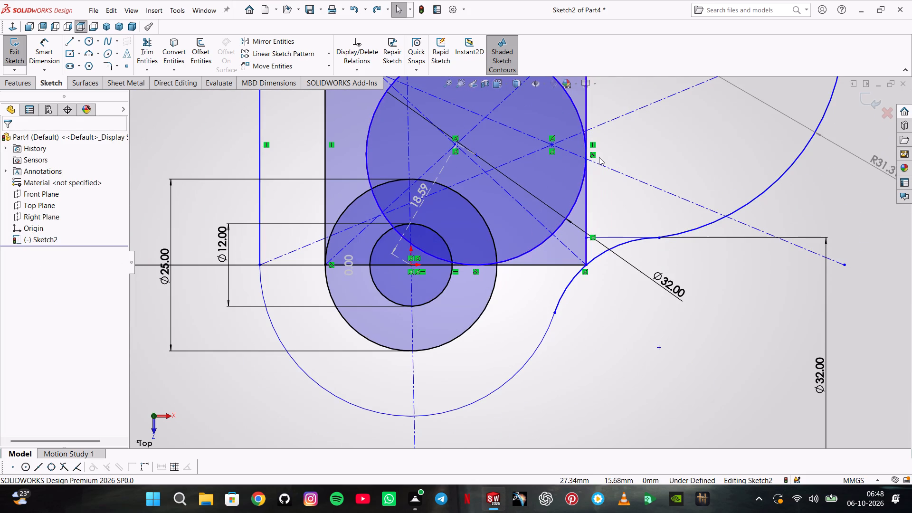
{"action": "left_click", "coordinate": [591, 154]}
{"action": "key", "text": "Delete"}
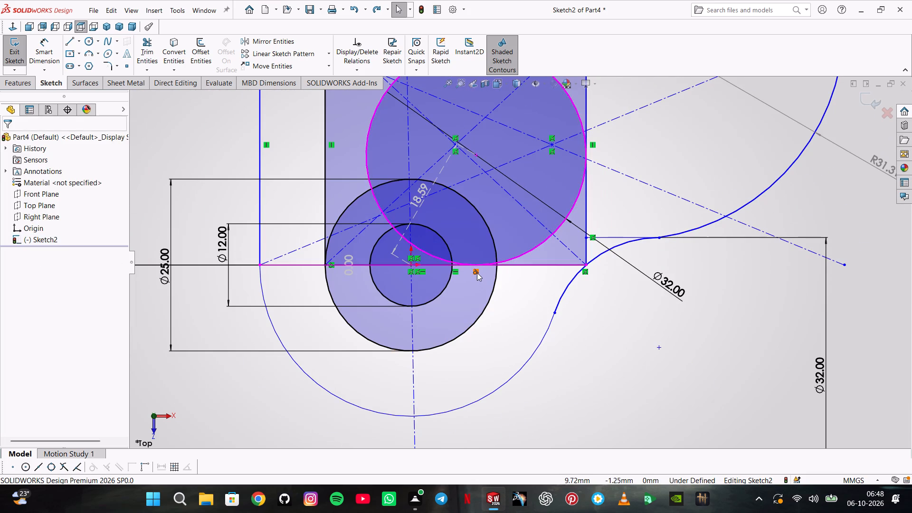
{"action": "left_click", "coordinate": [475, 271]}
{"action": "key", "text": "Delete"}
Add a tangent relation between the new 32 mm circle and the 25 mm circle.
{"action": "left_click", "coordinate": [496, 198]}
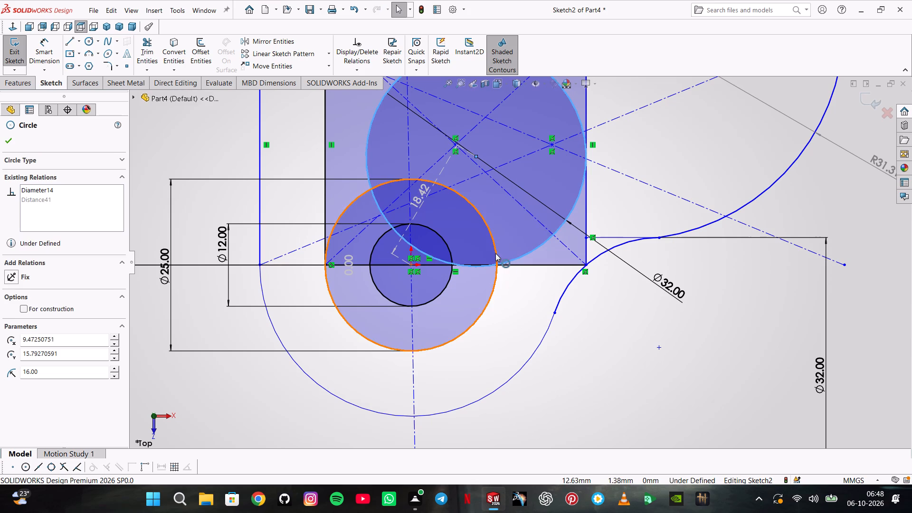
{"action": "left_click", "coordinate": [495, 253], "text": "ctrl"}
{"action": "left_click", "coordinate": [539, 207]}
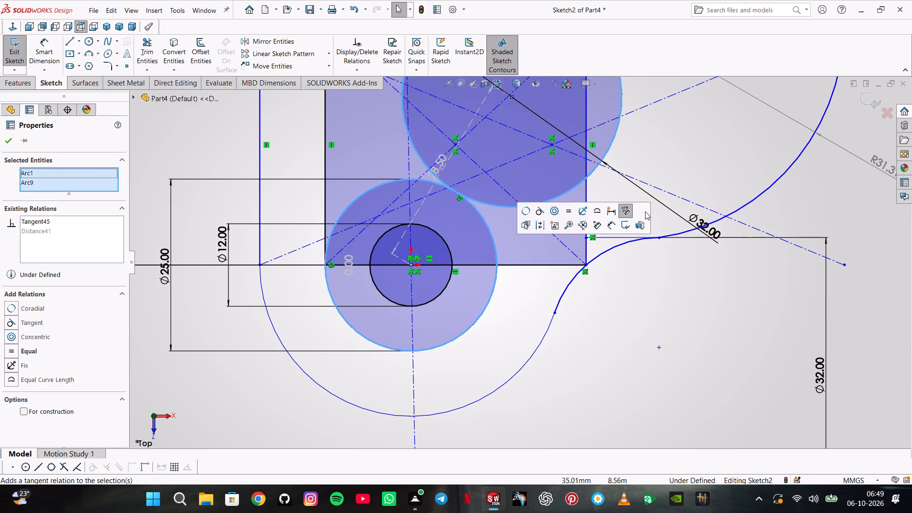
{"action": "key", "text": "Escape"}
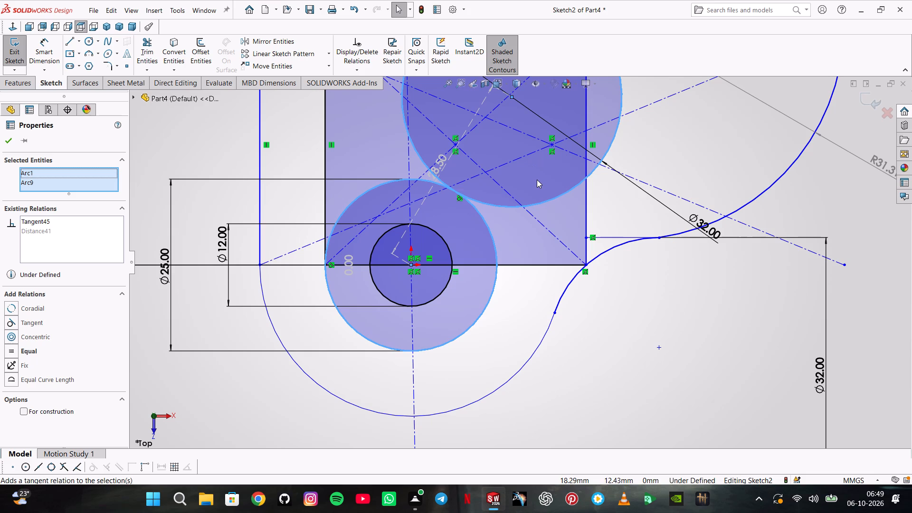
{"action": "key", "text": "Escape"}
{"action": "key", "text": "Escape"}
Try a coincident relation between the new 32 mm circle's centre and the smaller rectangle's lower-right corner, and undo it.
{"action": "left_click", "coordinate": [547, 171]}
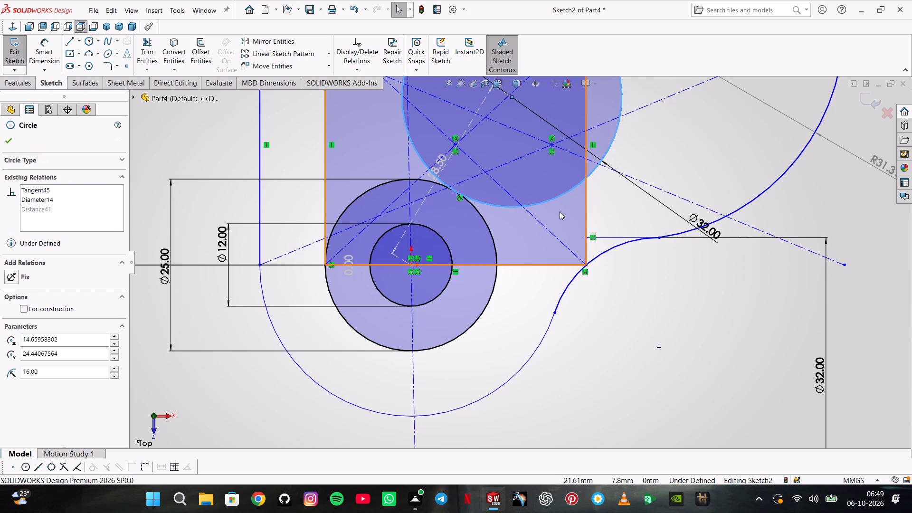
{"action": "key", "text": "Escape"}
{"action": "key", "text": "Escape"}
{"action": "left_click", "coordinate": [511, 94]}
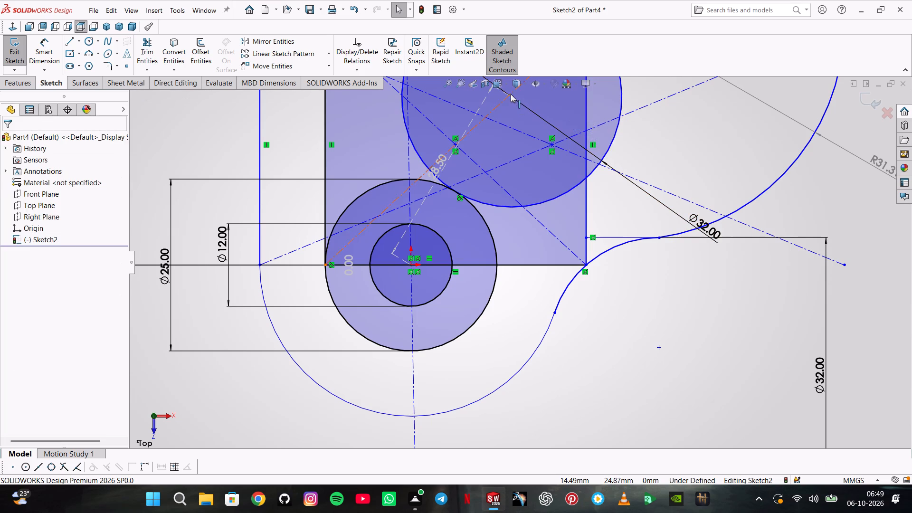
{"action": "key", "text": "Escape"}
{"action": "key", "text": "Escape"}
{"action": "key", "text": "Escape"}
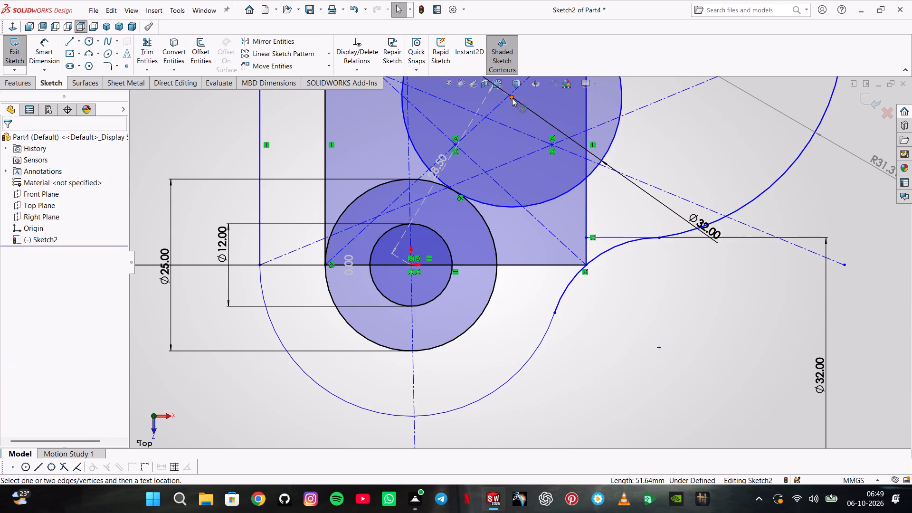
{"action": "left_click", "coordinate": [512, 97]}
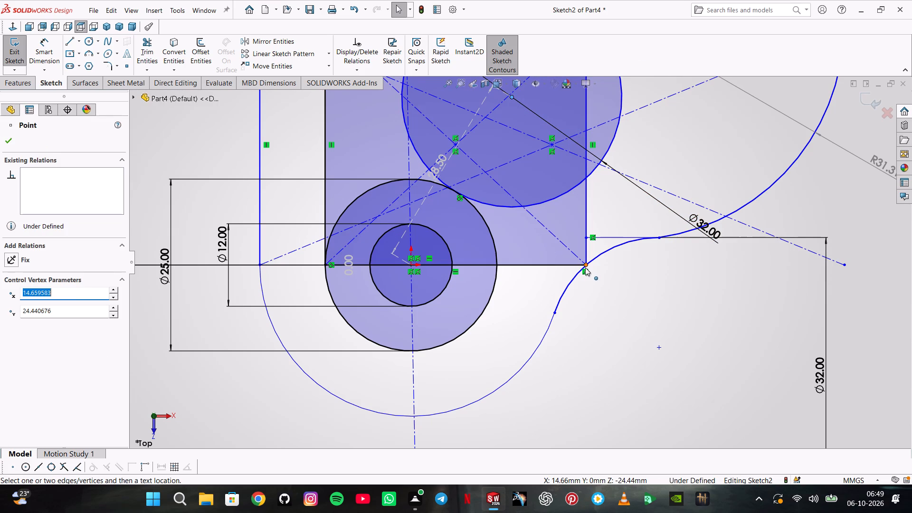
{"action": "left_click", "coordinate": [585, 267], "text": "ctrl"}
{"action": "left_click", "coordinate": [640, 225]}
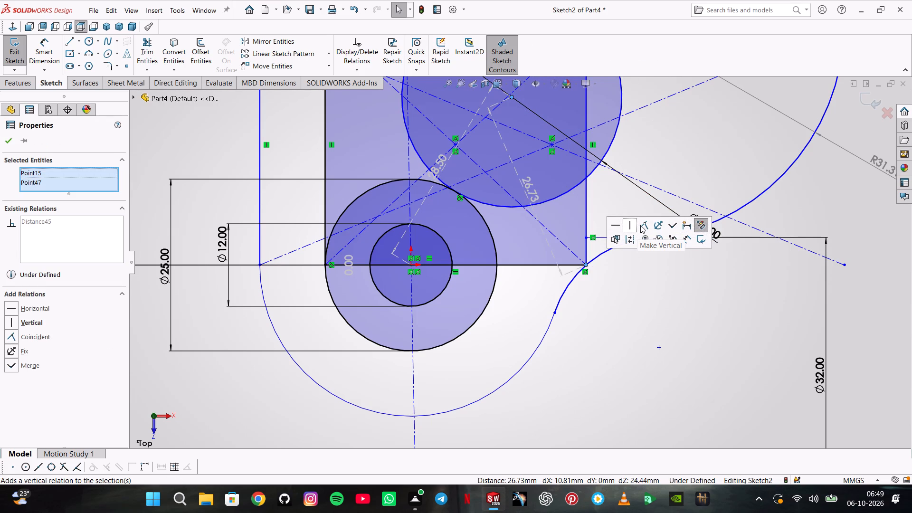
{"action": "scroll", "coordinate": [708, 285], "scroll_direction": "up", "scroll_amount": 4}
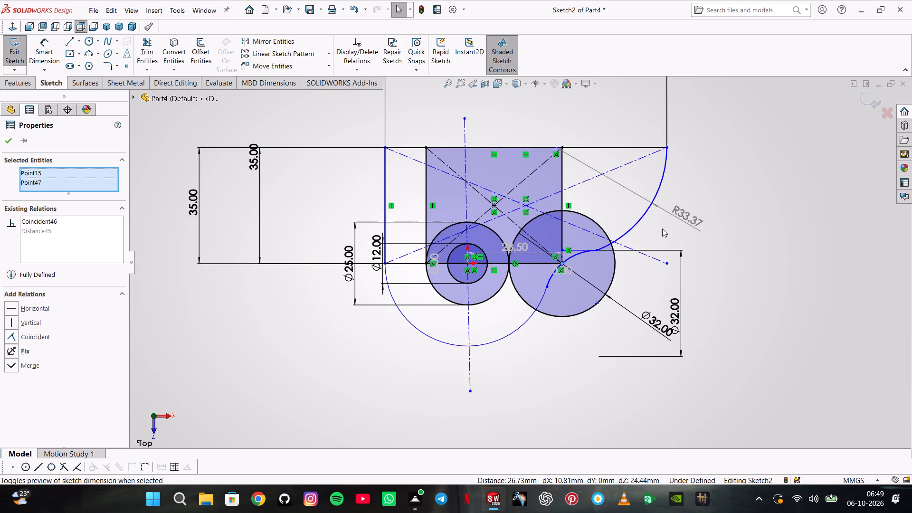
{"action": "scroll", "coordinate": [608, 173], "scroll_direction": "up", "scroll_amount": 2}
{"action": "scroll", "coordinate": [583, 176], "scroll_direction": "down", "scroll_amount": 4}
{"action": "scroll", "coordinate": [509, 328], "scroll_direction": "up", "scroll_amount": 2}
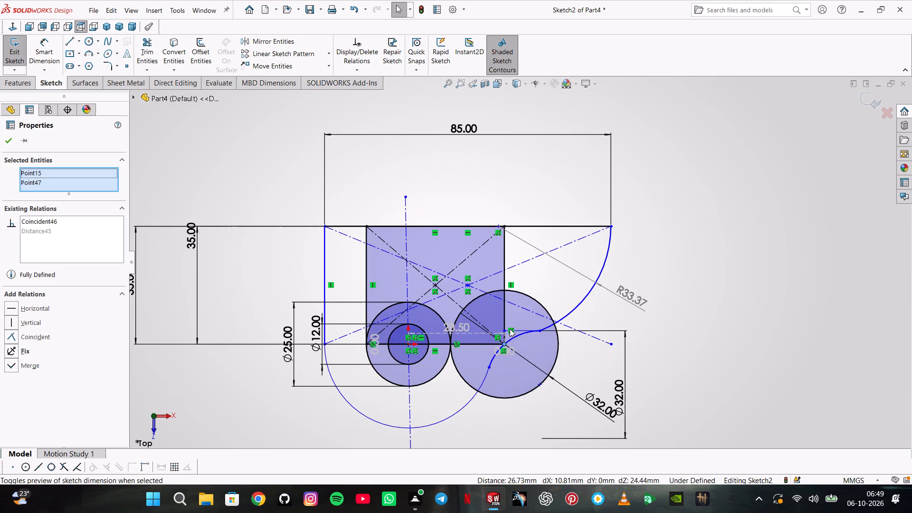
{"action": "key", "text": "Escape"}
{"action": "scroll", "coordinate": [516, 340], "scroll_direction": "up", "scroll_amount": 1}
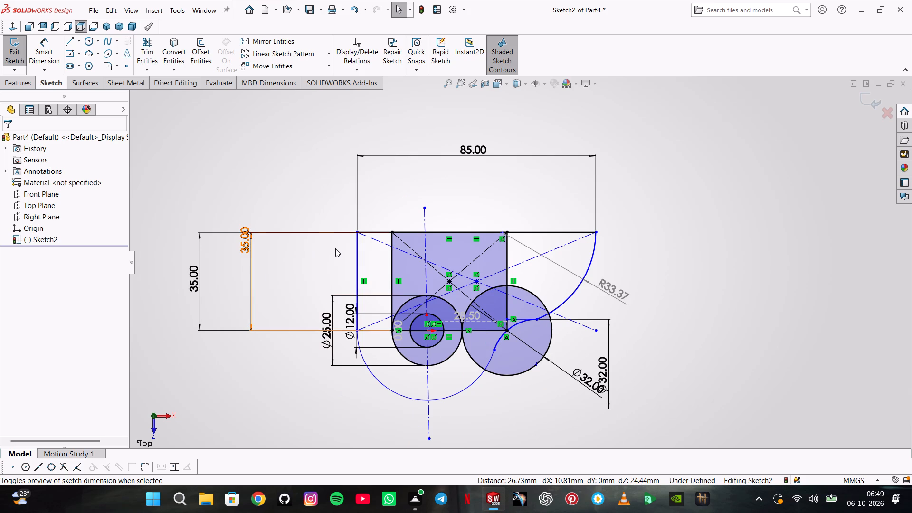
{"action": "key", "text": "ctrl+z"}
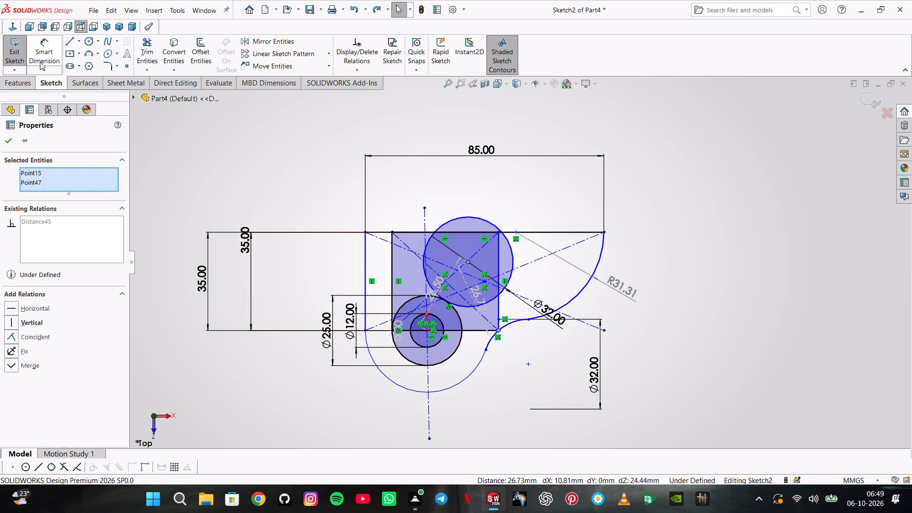
Dimension the large lower arc around the 25 mm circle with a radius of 22 mm.
{"action": "left_click_drag", "start_coordinate": [41, 59], "coordinate": [48, 73]}
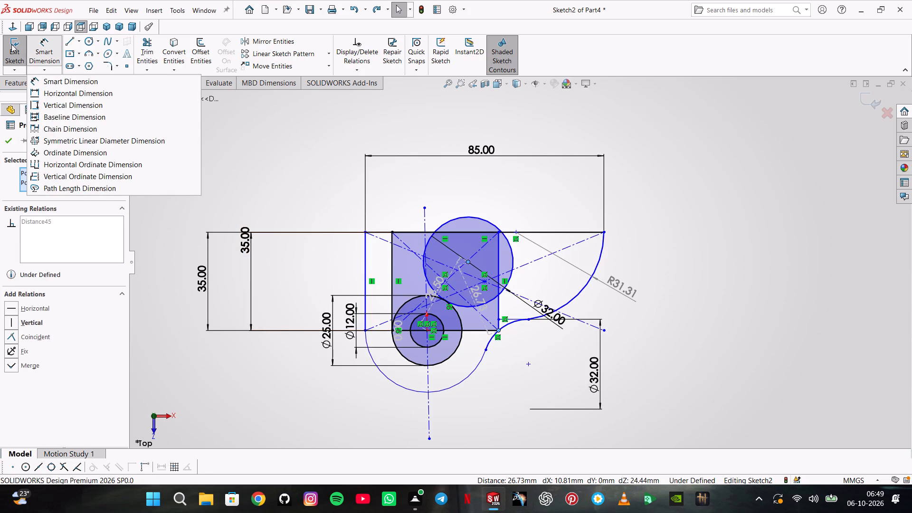
{"action": "left_click", "coordinate": [58, 60]}
{"action": "left_click", "coordinate": [379, 372]}
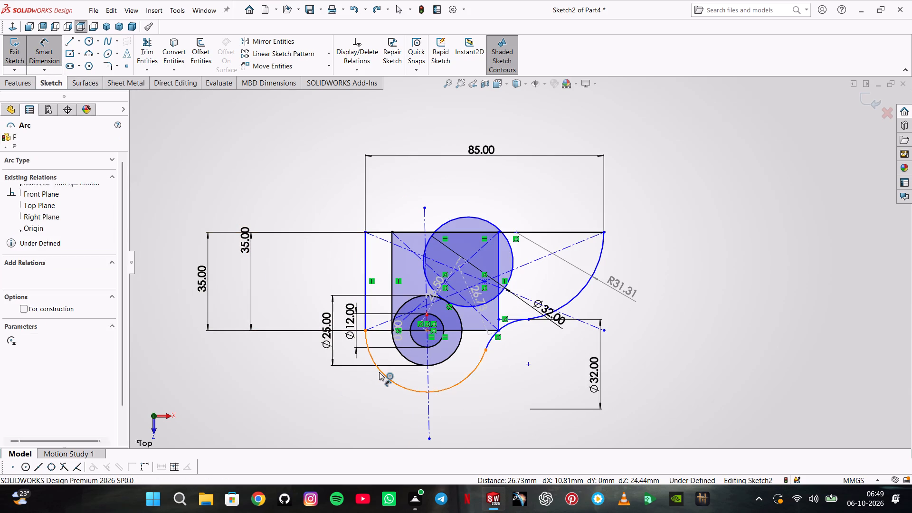
{"action": "left_click", "coordinate": [302, 379]}
{"action": "left_click", "coordinate": [332, 327]}
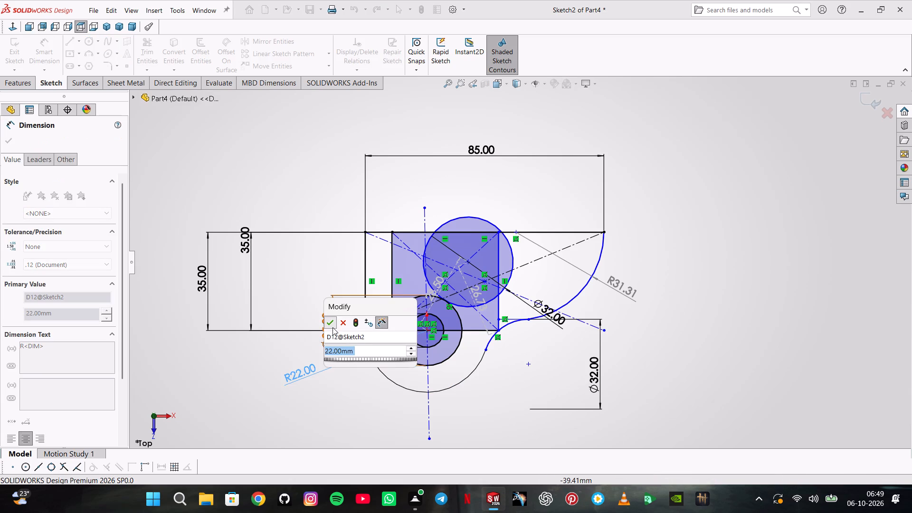
{"action": "left_click", "coordinate": [8, 138]}
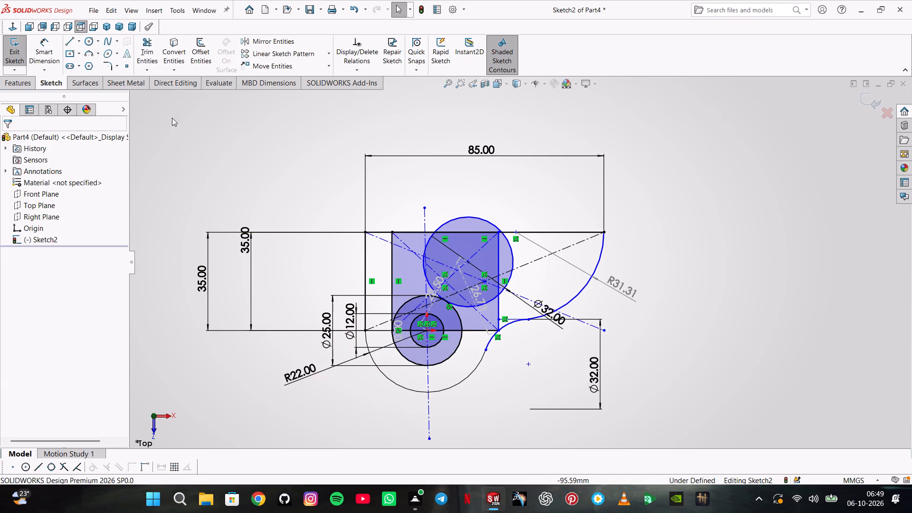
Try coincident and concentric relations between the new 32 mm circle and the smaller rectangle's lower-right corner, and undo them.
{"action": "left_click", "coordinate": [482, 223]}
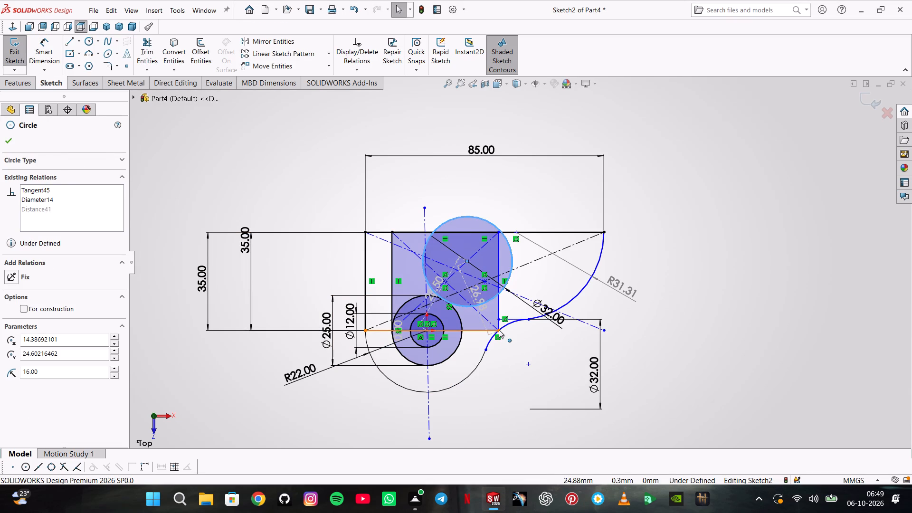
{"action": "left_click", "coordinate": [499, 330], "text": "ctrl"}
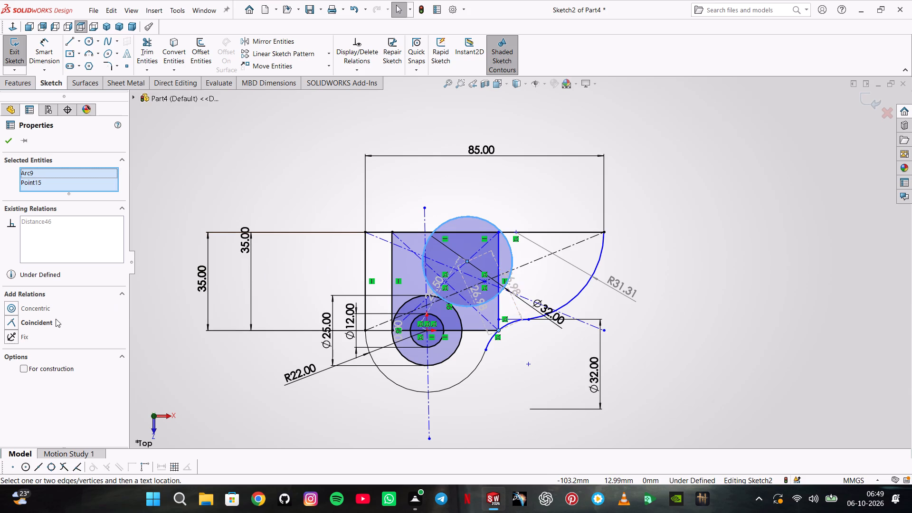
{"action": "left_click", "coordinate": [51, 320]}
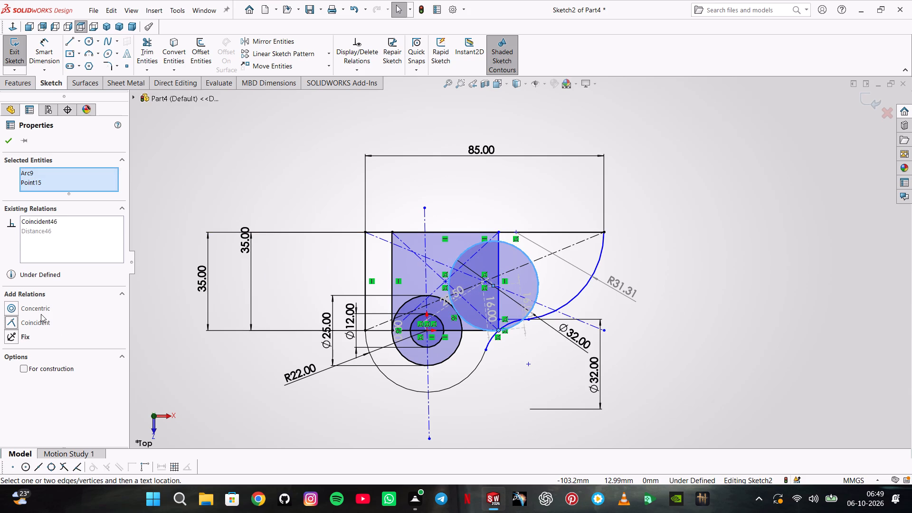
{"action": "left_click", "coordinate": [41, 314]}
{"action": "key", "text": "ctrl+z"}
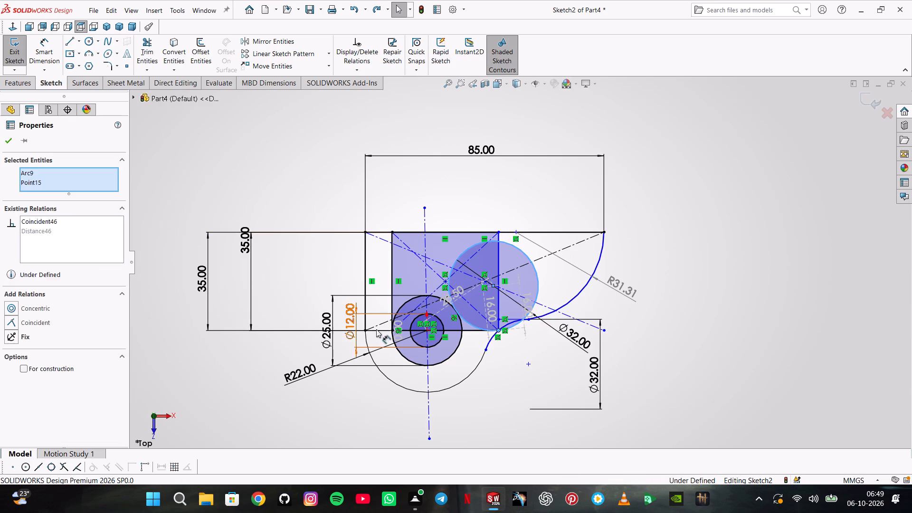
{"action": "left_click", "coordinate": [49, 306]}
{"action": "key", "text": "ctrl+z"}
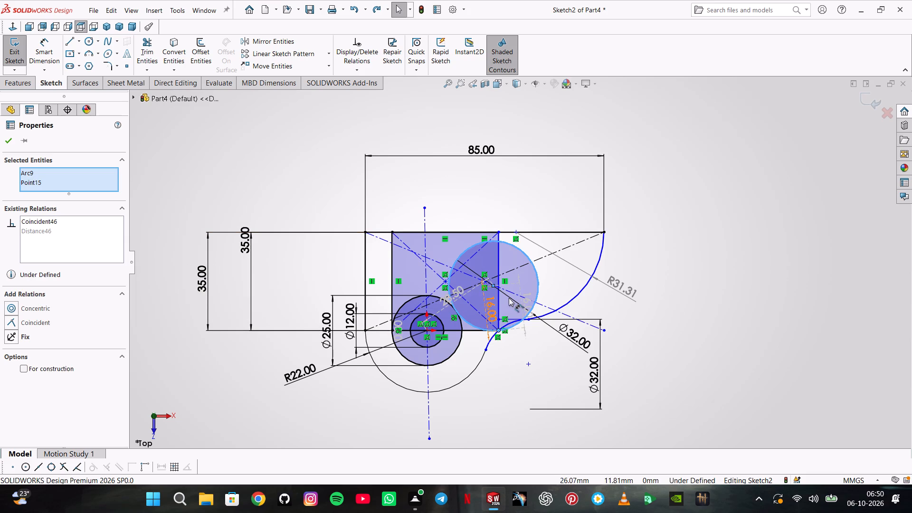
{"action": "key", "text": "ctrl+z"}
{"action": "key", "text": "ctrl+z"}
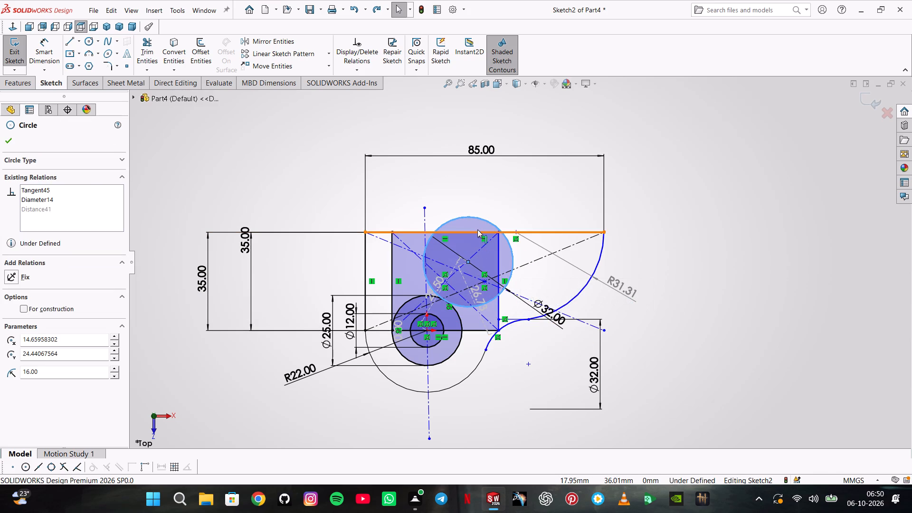
Delete the new 32 mm circle that is tangent to the 25 mm circle.
{"action": "key", "text": "Delete"}
{"action": "key", "text": "Return"}
Delete the diagonal construction lines of both the smaller and the larger rectangle, keeping the near-vertical centreline through the circles.
{"action": "scroll", "coordinate": [455, 290], "scroll_direction": "down", "scroll_amount": 2}
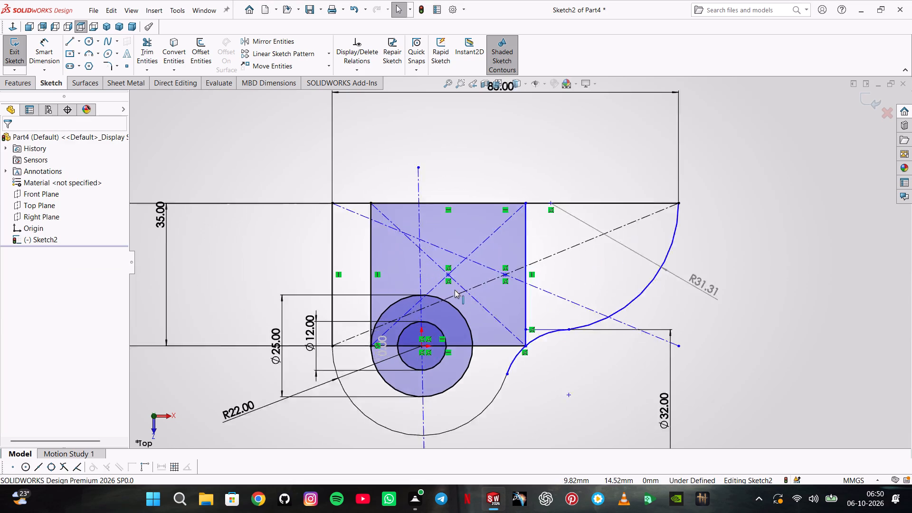
{"action": "scroll", "coordinate": [455, 290], "scroll_direction": "down", "scroll_amount": 3}
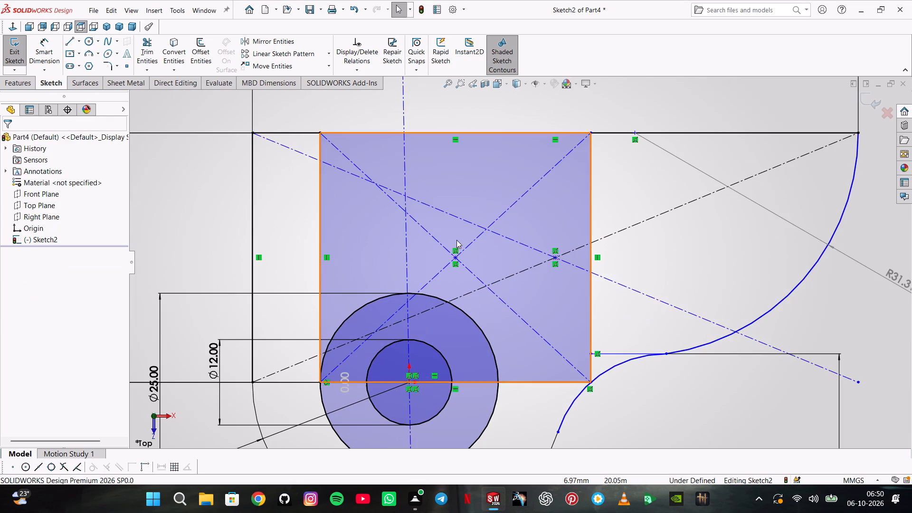
{"action": "left_click", "coordinate": [440, 244]}
{"action": "key", "text": "Delete"}
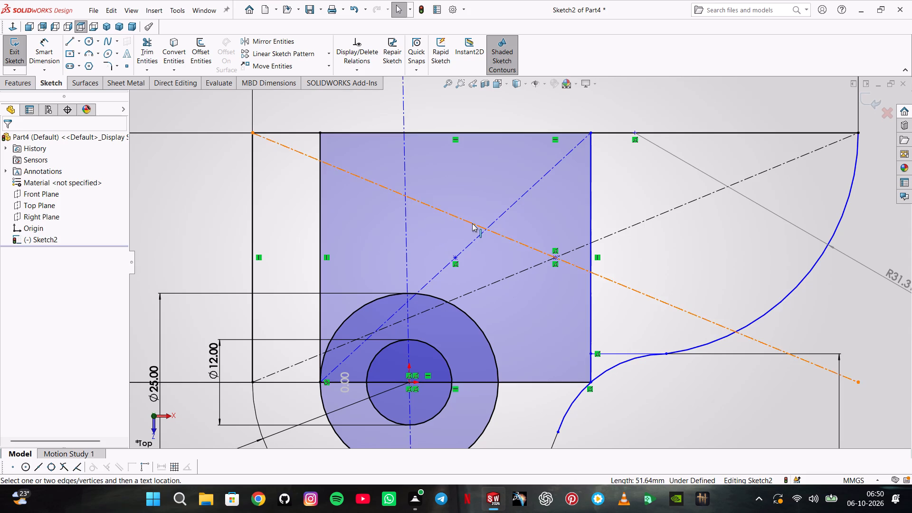
{"action": "left_click", "coordinate": [472, 223]}
{"action": "key", "text": "Delete"}
{"action": "key", "text": "Return"}
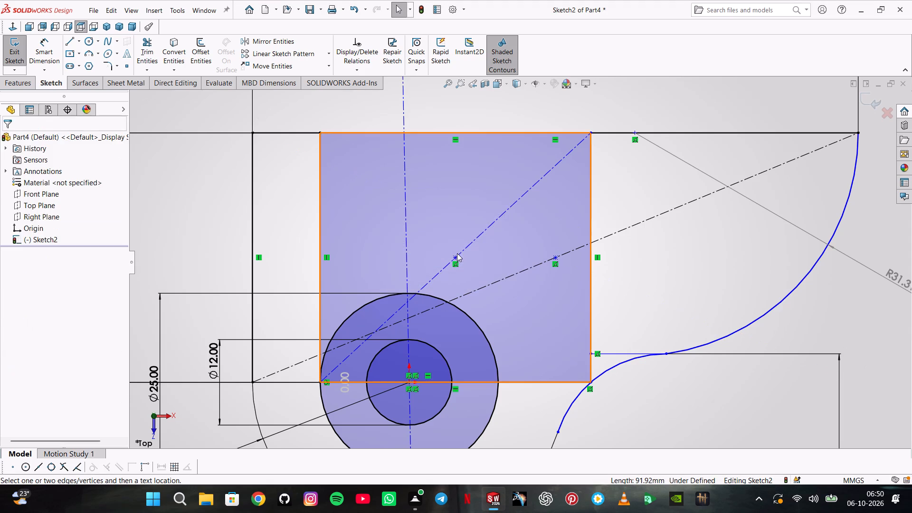
{"action": "left_click", "coordinate": [457, 253]}
{"action": "left_click", "coordinate": [459, 250]}
{"action": "left_click", "coordinate": [461, 250]}
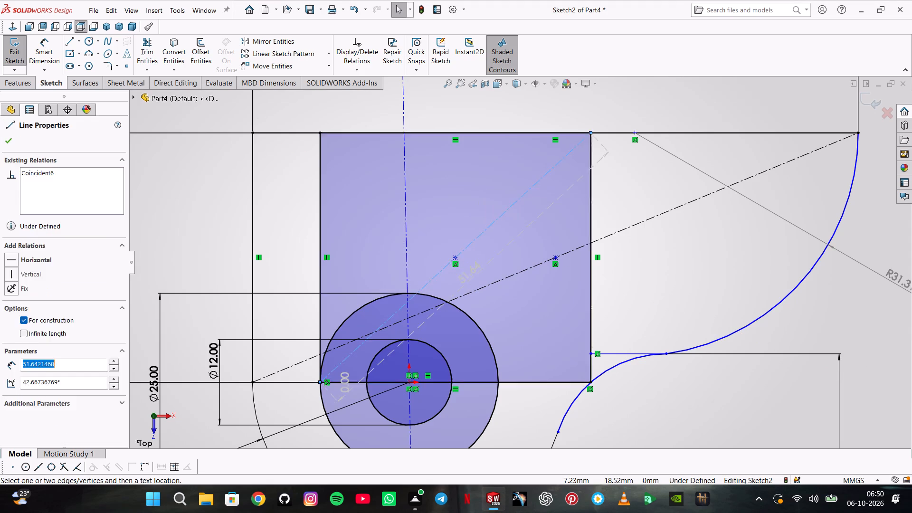
{"action": "key", "text": "Delete"}
{"action": "key", "text": "Return"}
{"action": "left_click", "coordinate": [404, 249]}
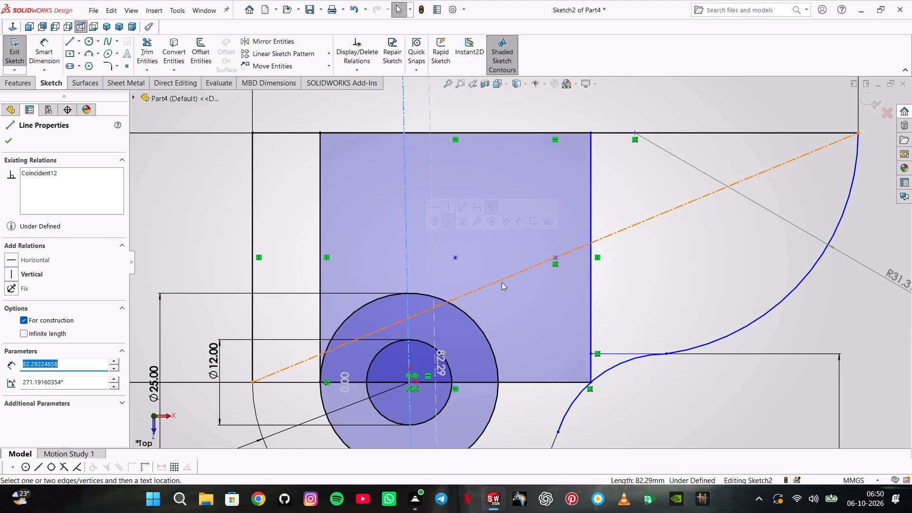
{"action": "left_click", "coordinate": [502, 282]}
{"action": "key", "text": "Delete"}
Offset the chain of the R22 arc and its adjoining 32 mm diameter arc inward by 10.5 mm.
{"action": "scroll", "coordinate": [489, 304], "scroll_direction": "up", "scroll_amount": 3}
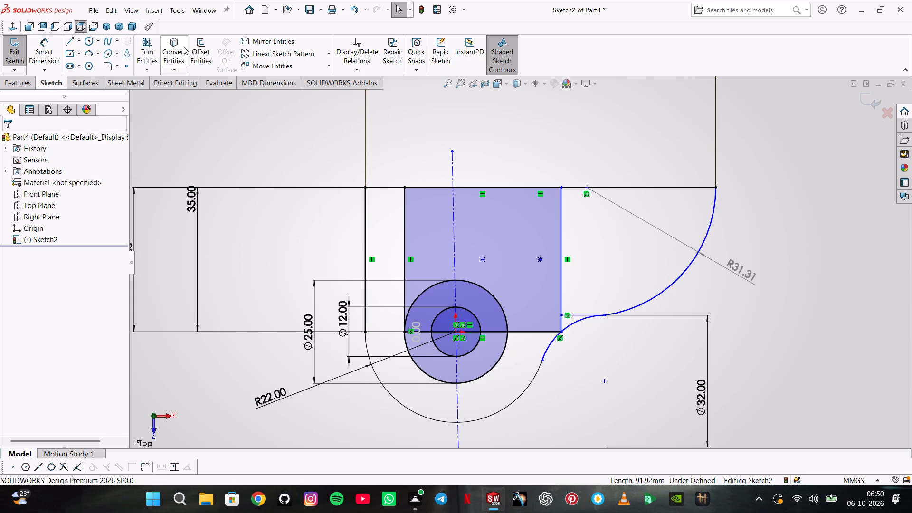
{"action": "left_click", "coordinate": [203, 46]}
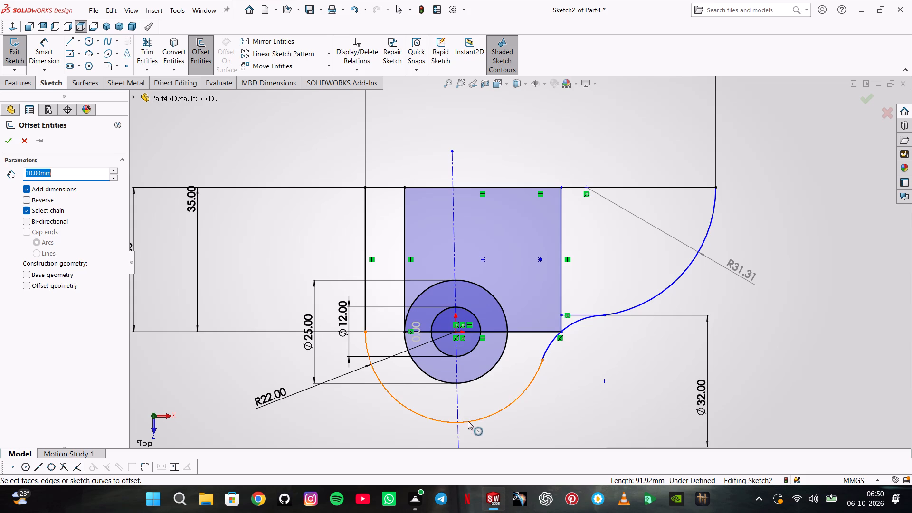
{"action": "left_click", "coordinate": [548, 346]}
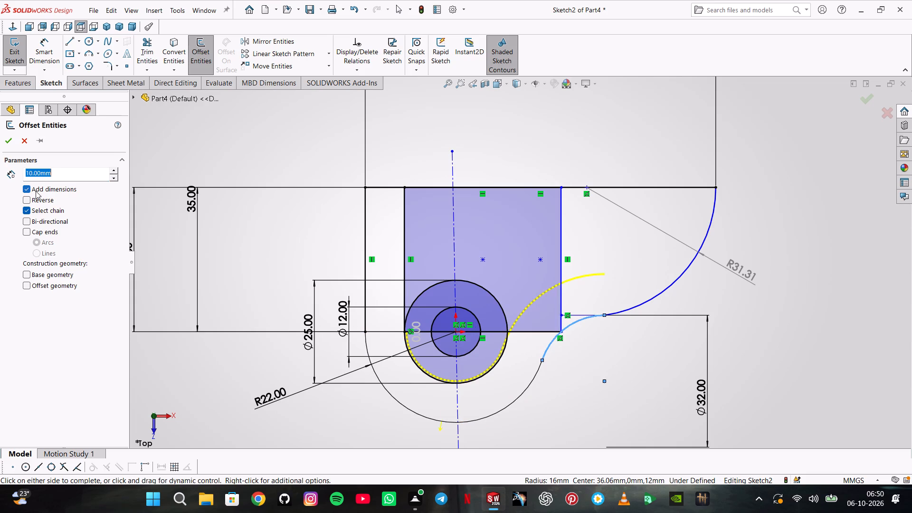
{"action": "type", "text": "10.5"}
{"action": "key", "text": "Return"}
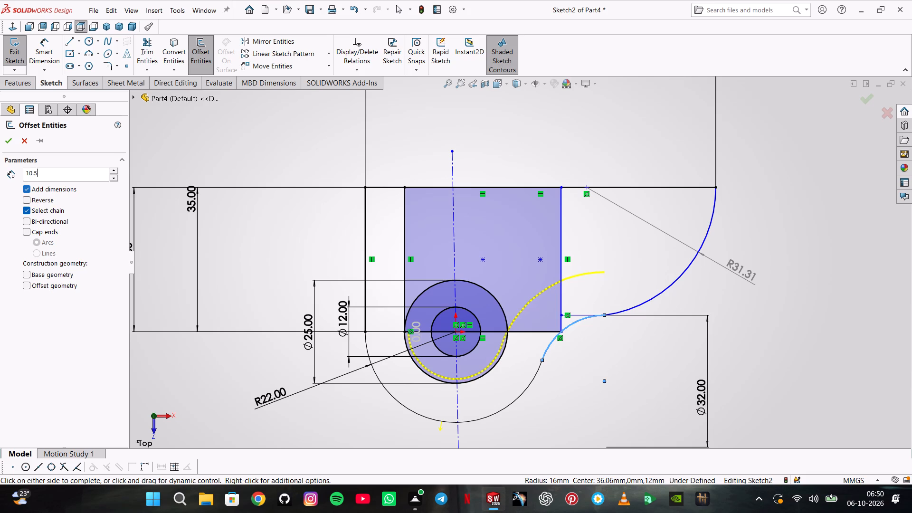
{"action": "key", "text": "8"}
{"action": "key", "text": "Return"}
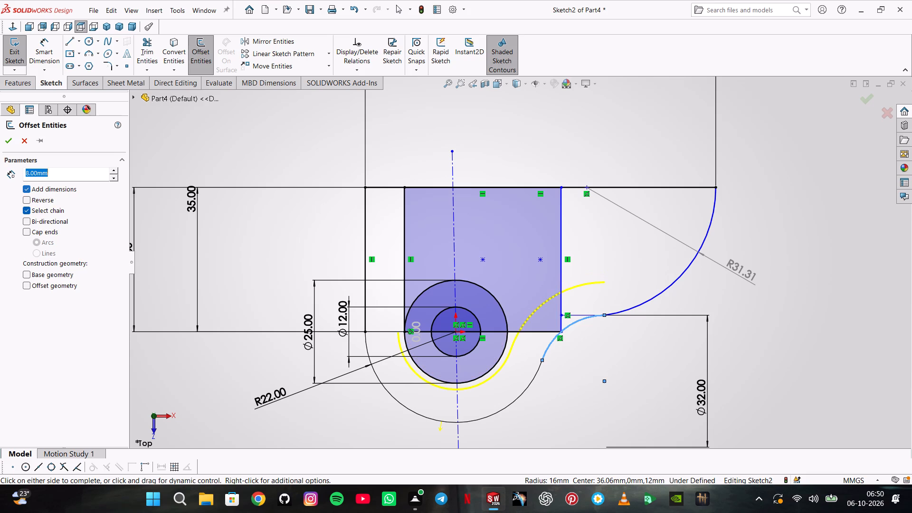
{"action": "type", "text": "10.5"}
{"action": "key", "text": "Return"}
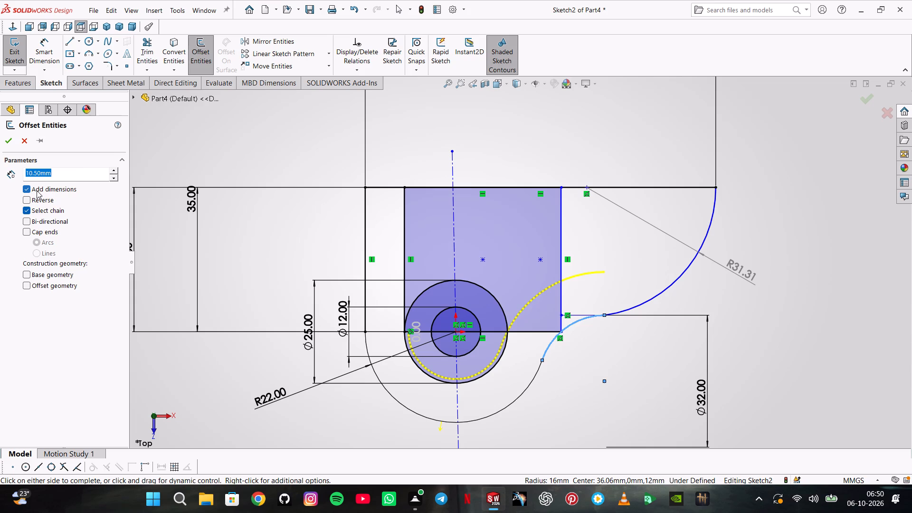
{"action": "left_click", "coordinate": [4, 136]}
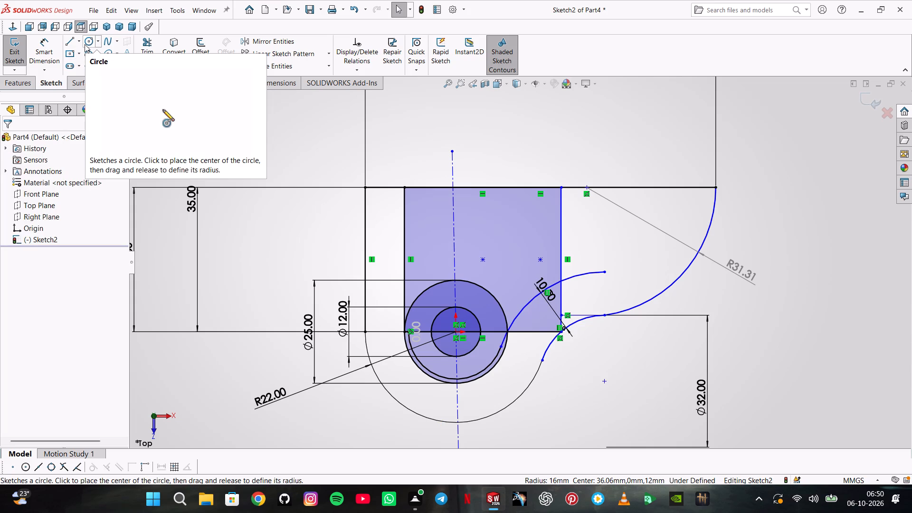
Trim the offset arcs inside the 25 mm circle and beyond the smaller rectangle's right side.
{"action": "left_click", "coordinate": [151, 43]}
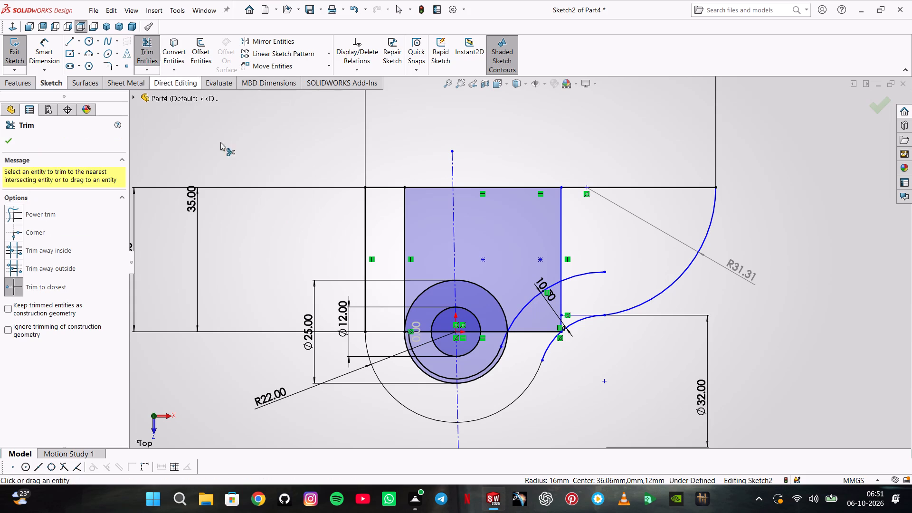
{"action": "left_click", "coordinate": [427, 369]}
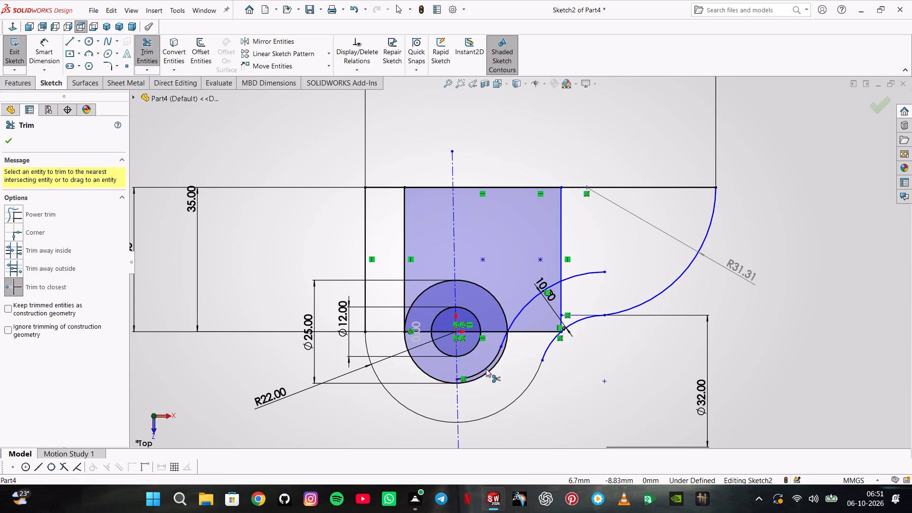
{"action": "left_click", "coordinate": [486, 369]}
{"action": "left_click", "coordinate": [504, 338]}
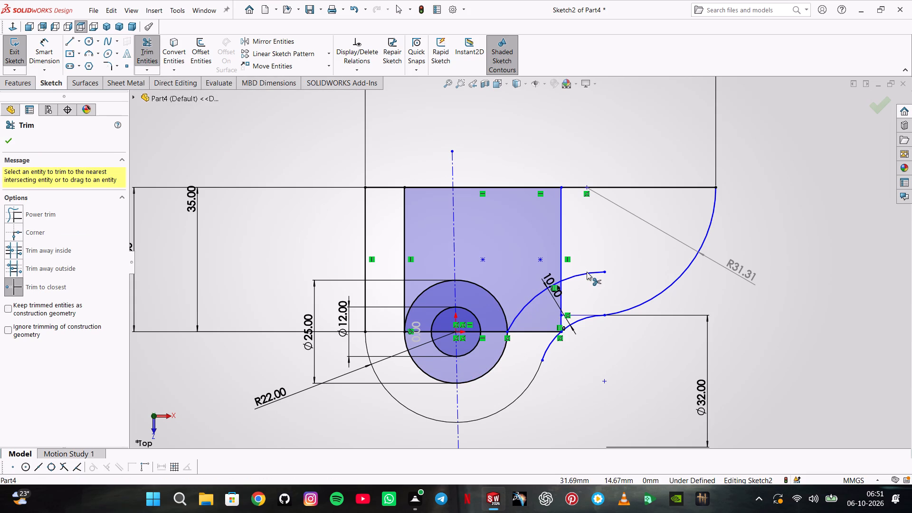
{"action": "left_click", "coordinate": [588, 274]}
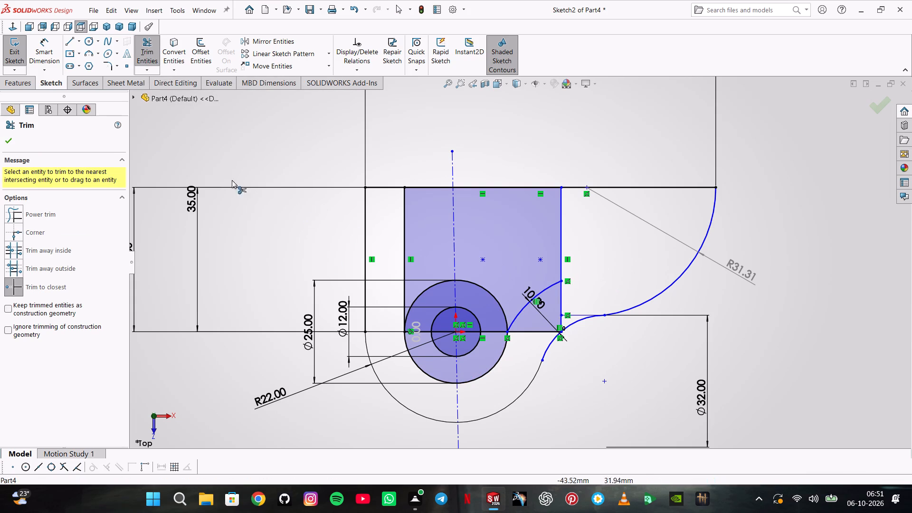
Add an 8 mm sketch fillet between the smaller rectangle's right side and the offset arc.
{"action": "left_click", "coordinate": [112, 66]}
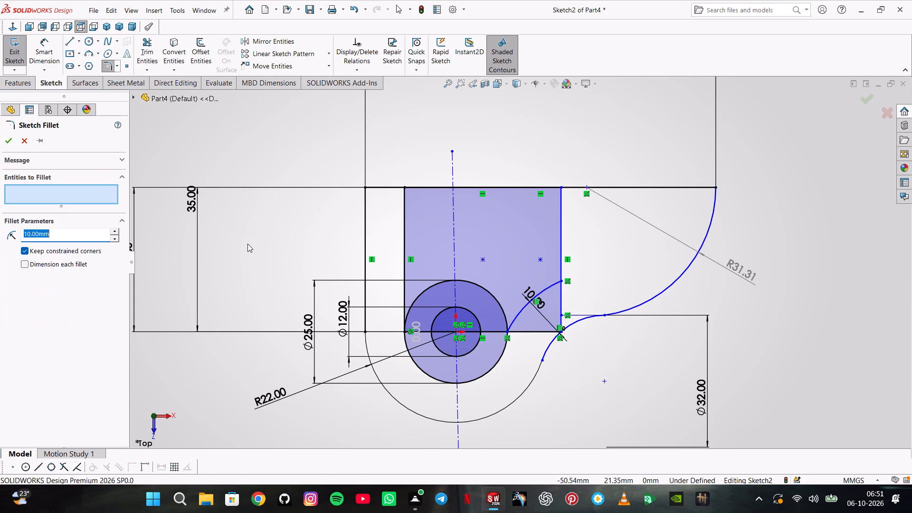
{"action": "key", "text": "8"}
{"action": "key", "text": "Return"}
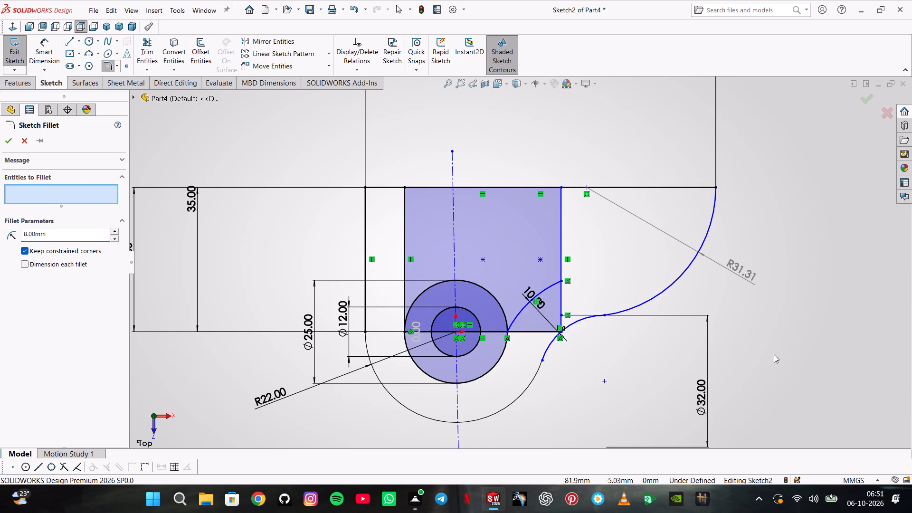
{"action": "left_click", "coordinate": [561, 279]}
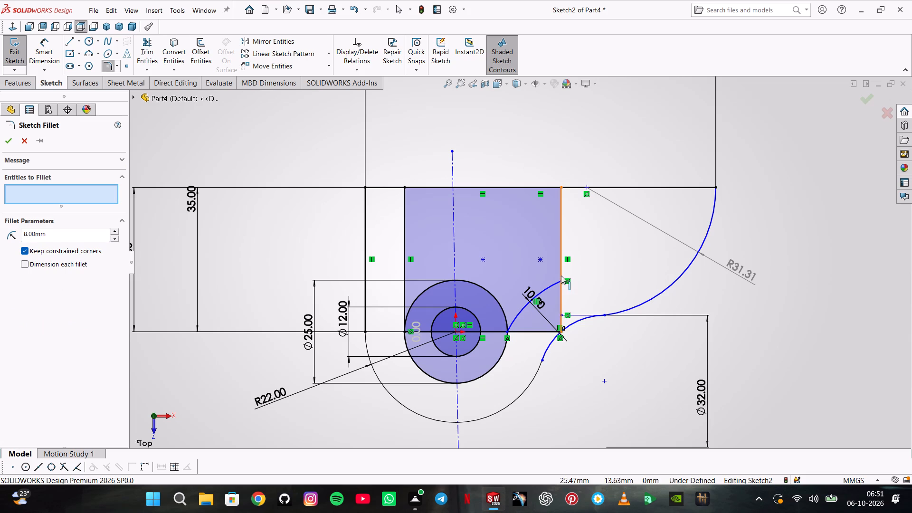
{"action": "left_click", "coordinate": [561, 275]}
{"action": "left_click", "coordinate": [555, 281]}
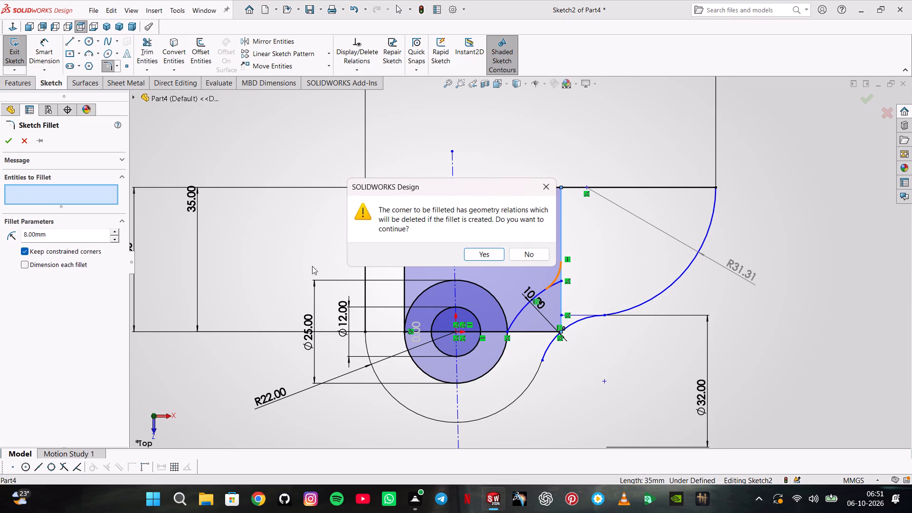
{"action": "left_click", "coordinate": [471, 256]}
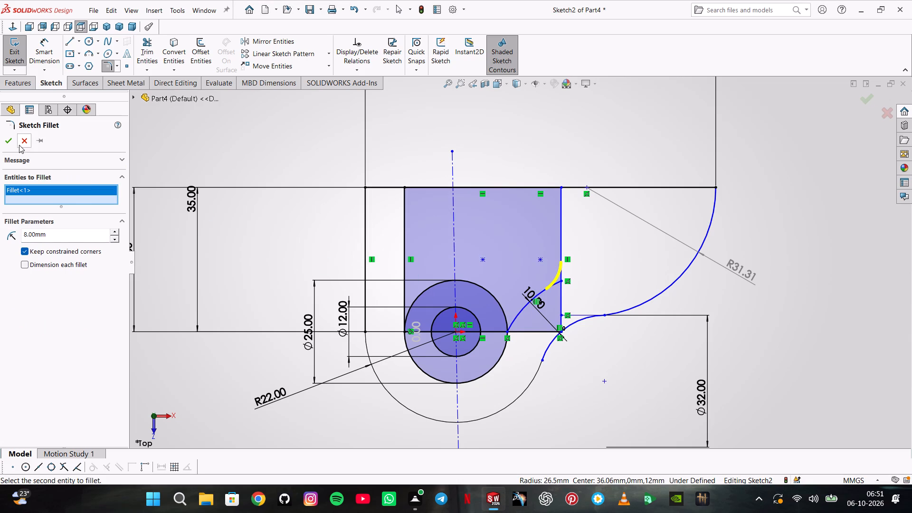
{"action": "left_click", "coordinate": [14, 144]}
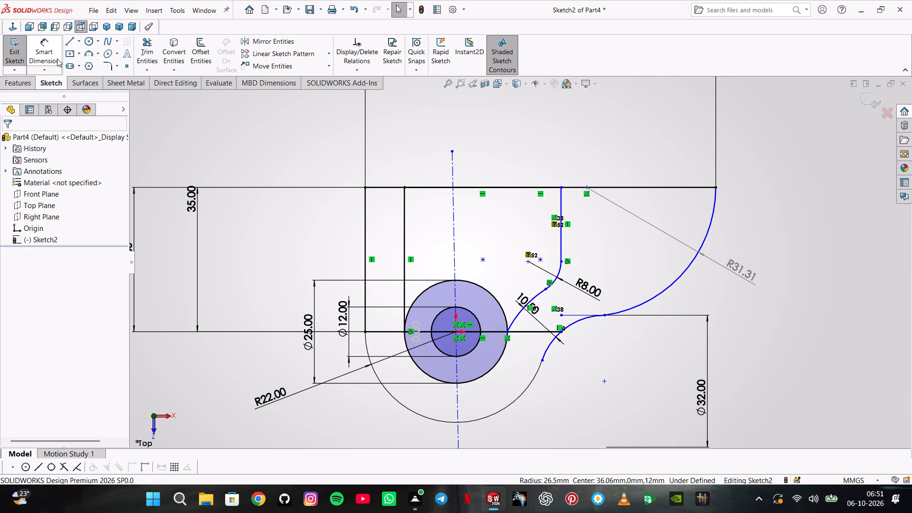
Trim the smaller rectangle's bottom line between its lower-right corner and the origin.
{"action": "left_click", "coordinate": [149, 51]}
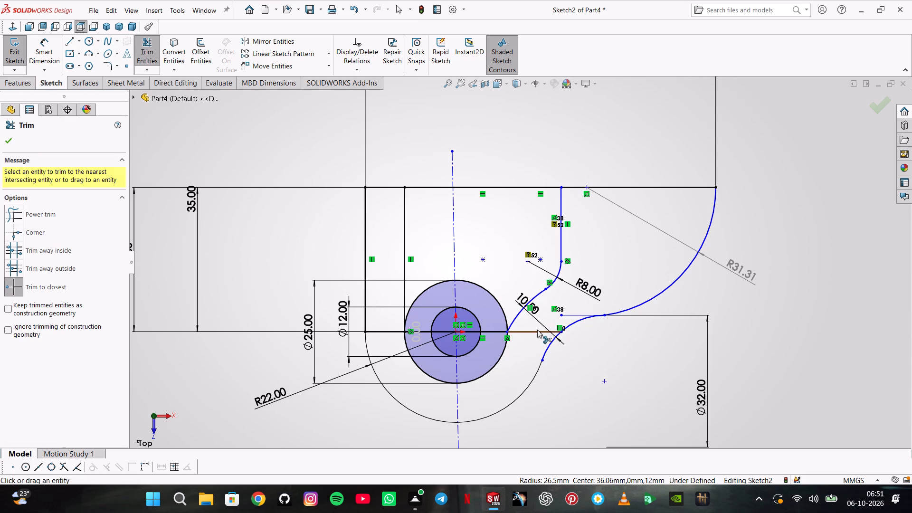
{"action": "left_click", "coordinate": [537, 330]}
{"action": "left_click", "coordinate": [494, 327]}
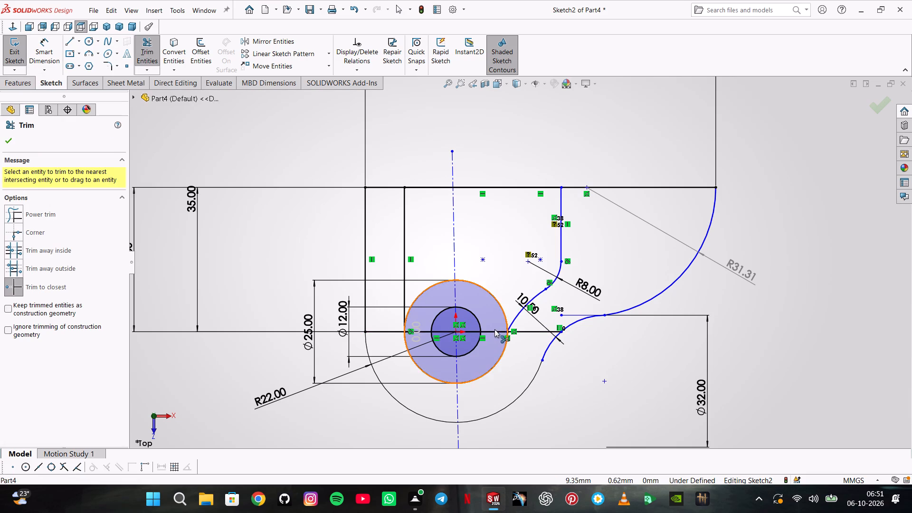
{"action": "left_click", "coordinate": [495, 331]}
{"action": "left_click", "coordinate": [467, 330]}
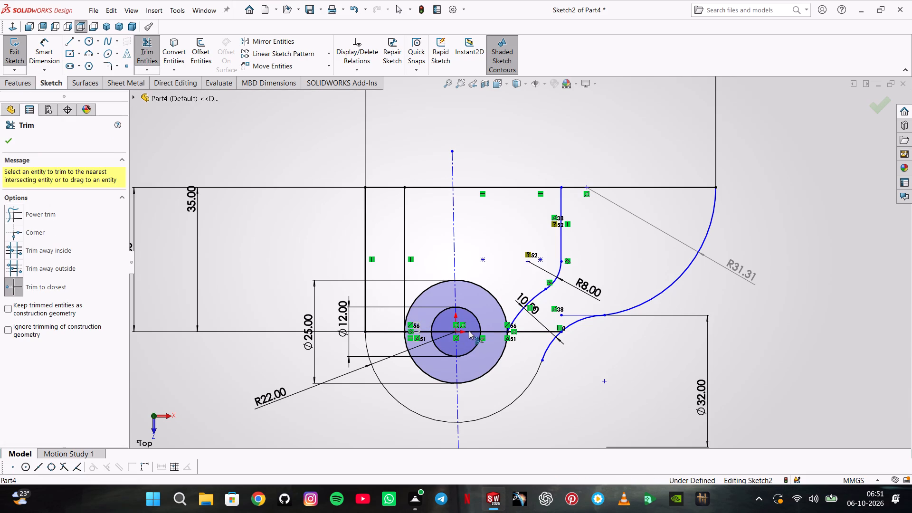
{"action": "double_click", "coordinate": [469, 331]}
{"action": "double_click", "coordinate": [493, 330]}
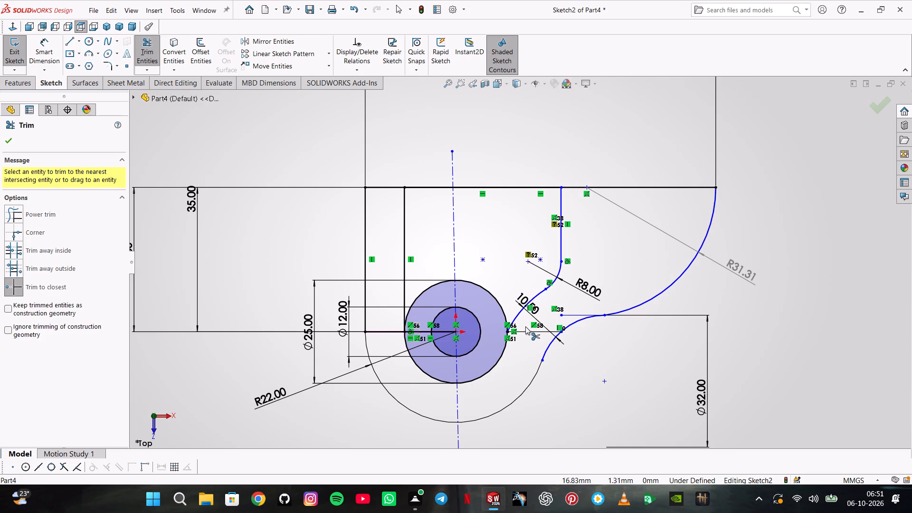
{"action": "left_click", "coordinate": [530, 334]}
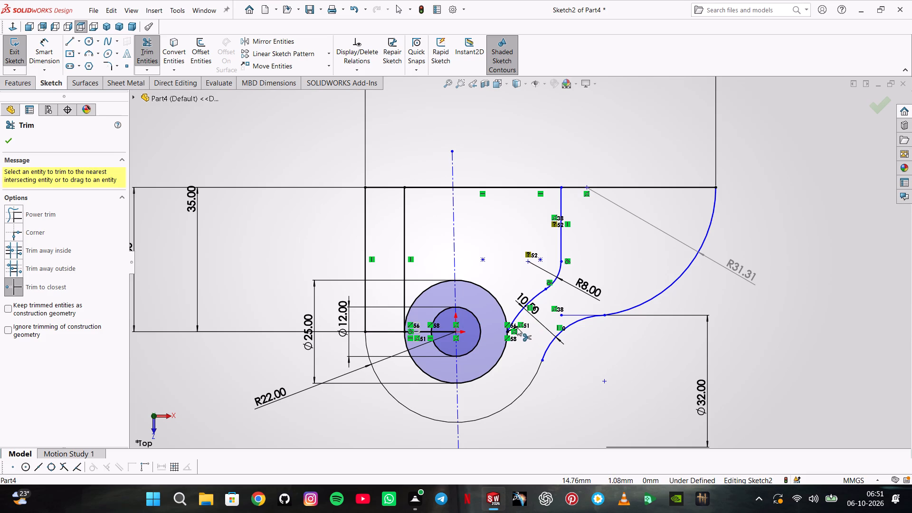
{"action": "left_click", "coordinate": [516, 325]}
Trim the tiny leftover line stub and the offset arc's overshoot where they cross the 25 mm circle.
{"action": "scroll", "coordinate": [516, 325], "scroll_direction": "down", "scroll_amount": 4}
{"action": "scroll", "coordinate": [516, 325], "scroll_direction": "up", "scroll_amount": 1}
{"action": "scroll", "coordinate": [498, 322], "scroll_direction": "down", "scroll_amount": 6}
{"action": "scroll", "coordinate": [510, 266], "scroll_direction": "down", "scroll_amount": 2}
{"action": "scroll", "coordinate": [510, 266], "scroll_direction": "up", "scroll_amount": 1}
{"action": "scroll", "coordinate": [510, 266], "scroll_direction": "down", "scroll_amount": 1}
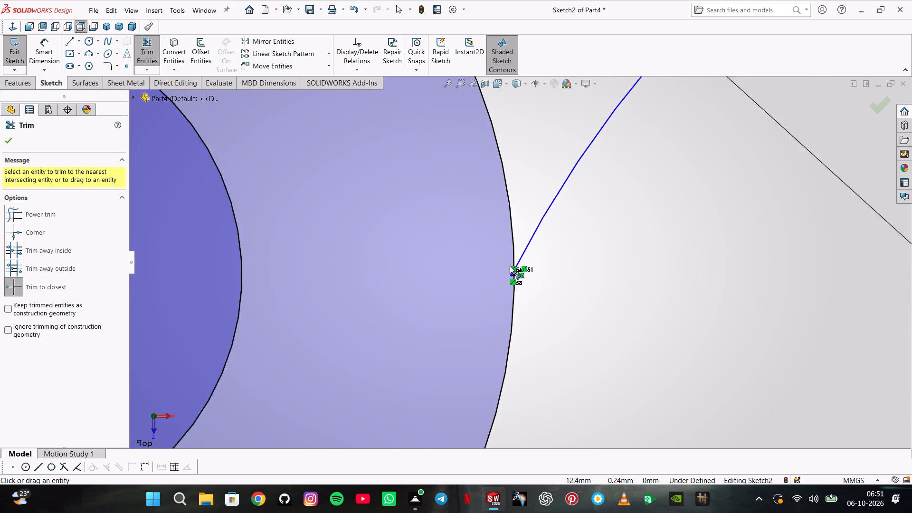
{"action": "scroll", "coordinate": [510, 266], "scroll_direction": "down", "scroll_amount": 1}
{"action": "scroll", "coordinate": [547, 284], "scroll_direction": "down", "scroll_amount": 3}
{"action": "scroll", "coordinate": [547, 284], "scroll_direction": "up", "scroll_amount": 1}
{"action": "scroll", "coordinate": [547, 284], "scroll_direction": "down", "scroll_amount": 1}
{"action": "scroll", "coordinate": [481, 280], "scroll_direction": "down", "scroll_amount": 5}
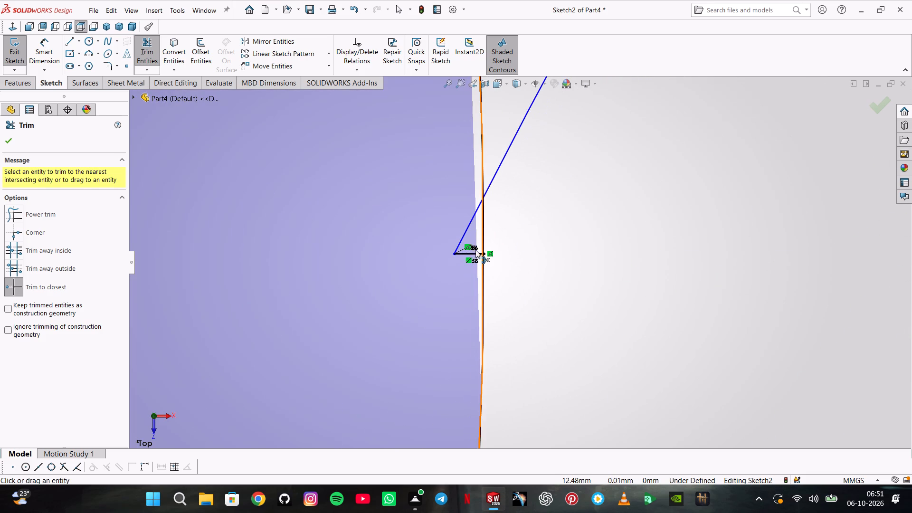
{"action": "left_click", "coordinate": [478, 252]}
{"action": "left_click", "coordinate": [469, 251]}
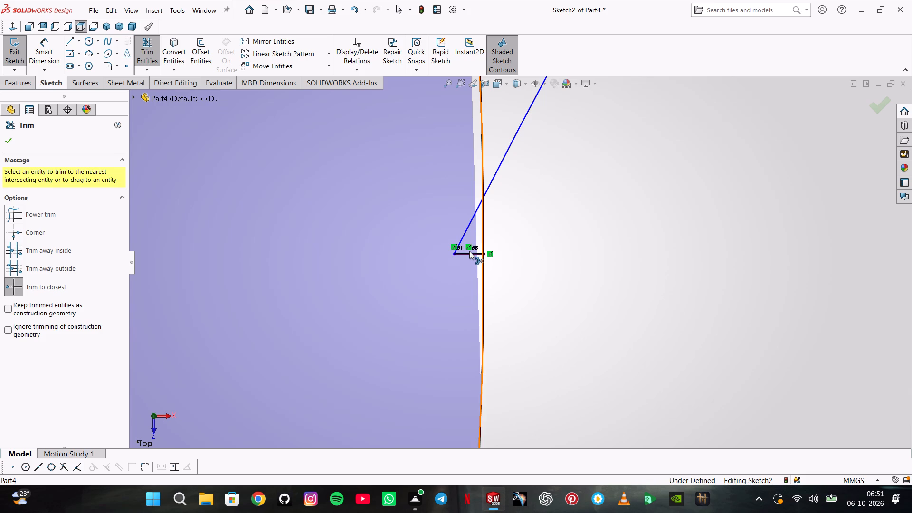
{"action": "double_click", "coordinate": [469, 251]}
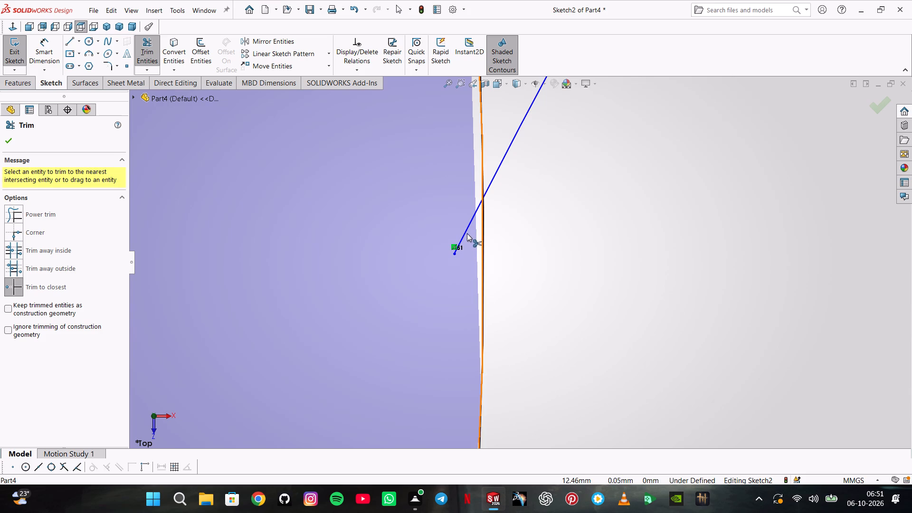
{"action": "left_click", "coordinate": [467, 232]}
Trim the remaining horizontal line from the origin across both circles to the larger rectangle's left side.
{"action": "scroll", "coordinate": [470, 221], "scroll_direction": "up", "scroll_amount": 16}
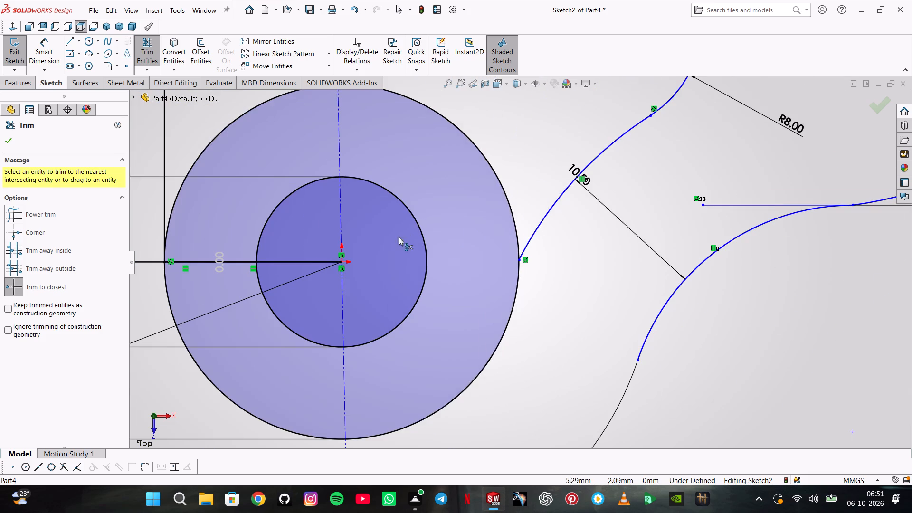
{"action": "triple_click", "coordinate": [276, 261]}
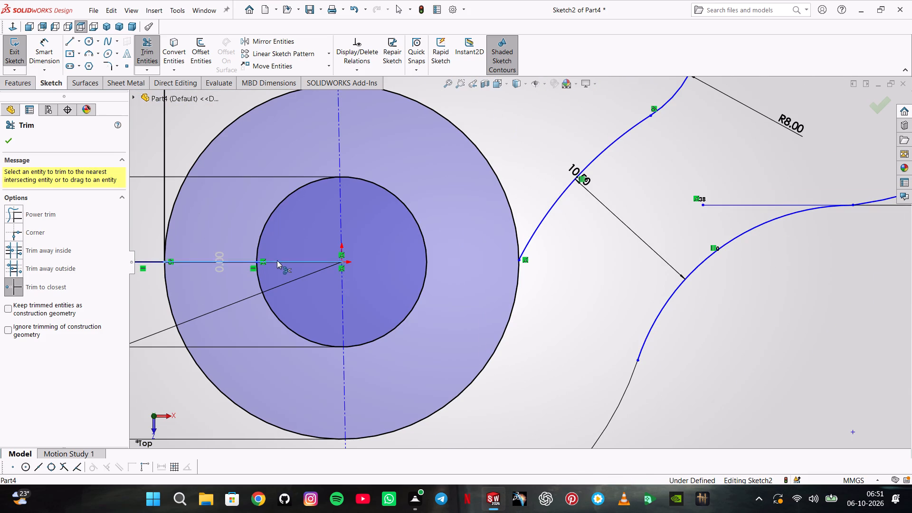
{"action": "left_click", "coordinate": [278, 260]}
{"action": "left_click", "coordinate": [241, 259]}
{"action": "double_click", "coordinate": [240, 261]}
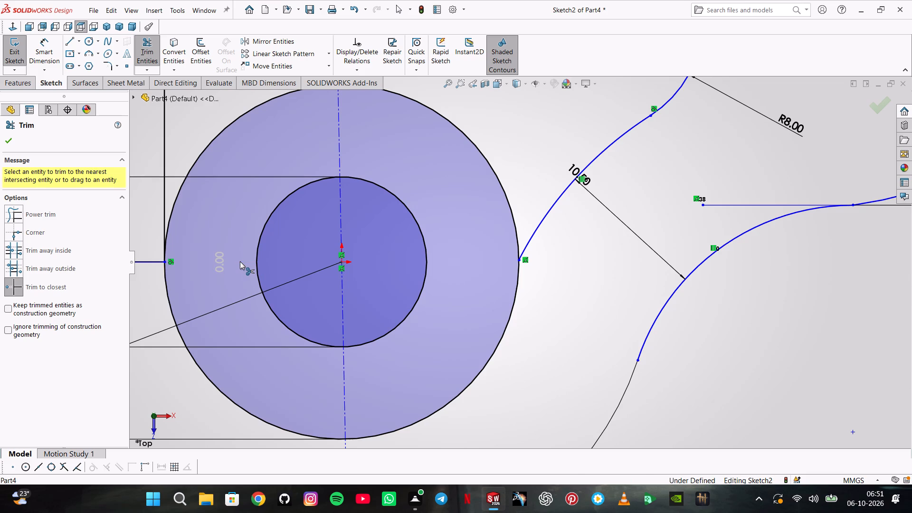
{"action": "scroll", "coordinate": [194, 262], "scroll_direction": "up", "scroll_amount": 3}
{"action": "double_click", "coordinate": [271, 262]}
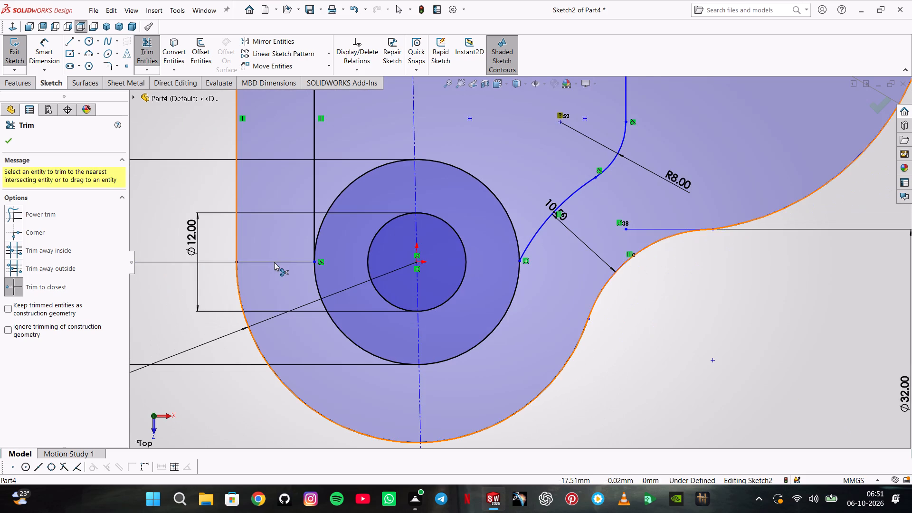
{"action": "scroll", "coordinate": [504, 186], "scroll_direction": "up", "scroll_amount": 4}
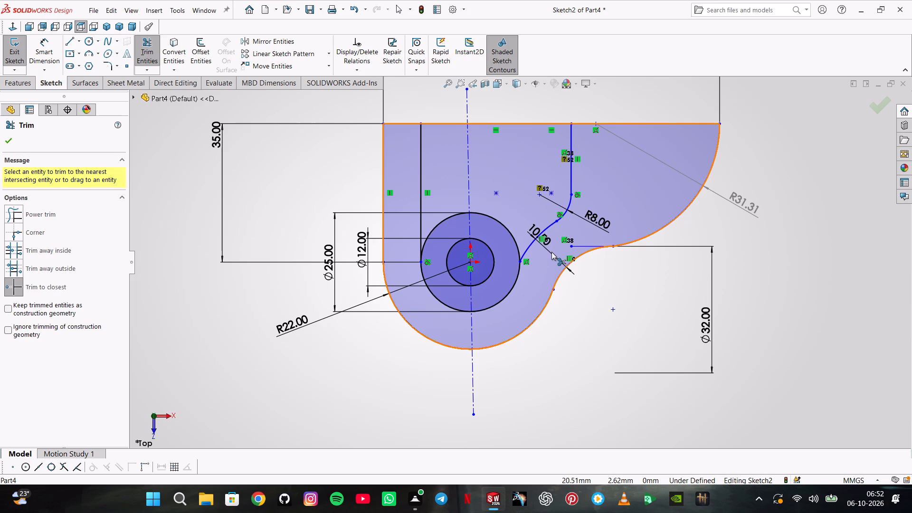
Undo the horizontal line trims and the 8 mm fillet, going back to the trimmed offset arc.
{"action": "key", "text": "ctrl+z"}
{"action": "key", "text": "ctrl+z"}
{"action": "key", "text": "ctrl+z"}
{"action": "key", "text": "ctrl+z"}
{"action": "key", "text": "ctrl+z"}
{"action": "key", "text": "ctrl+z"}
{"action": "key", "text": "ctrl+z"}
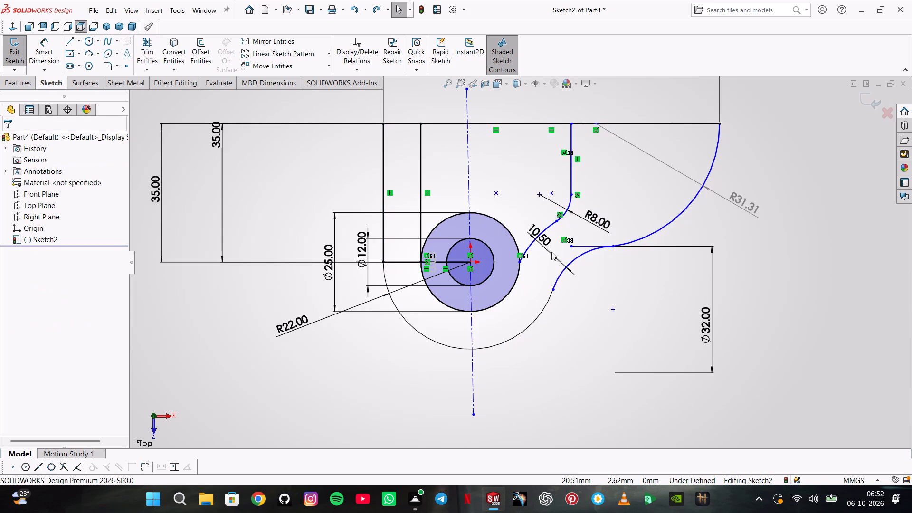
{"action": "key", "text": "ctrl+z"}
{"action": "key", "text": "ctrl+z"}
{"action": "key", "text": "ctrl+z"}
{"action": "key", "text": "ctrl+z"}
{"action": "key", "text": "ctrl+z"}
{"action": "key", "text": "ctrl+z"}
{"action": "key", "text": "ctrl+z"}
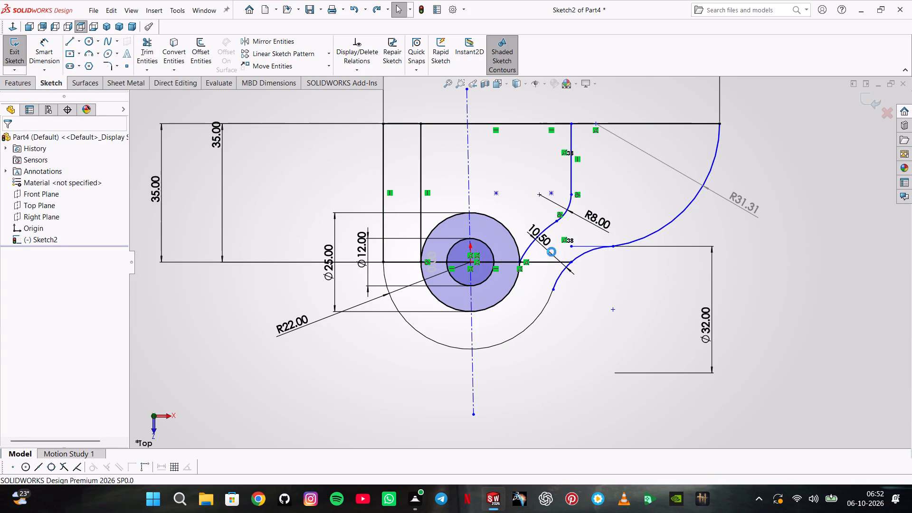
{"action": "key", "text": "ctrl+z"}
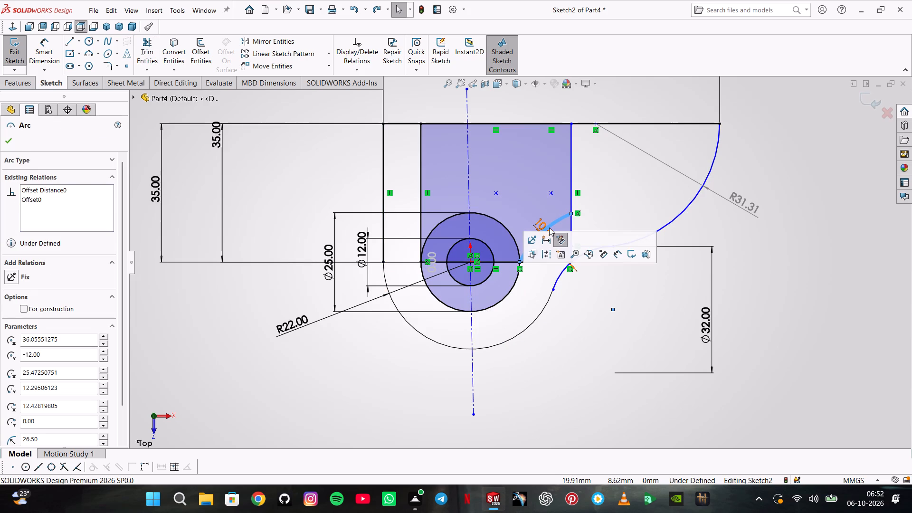
Delete the remaining 10.5 mm offset arc between the 25 mm circle and the smaller rectangle's right side.
{"action": "key", "text": "Delete"}
{"action": "key", "text": "BackSpace"}
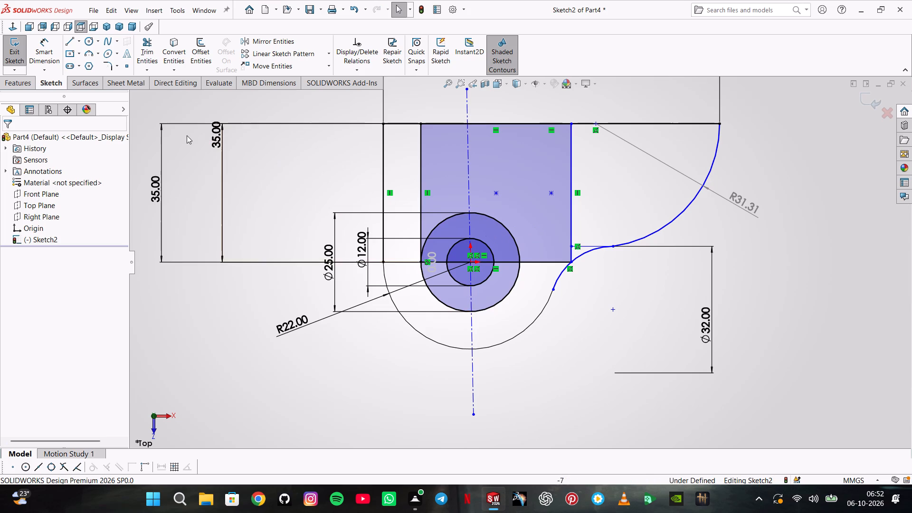
Sketch a circle of about 12.97 mm radius centred on the smaller rectangle's lower-right corner, tangent to the 25 mm circle.
{"action": "left_click", "coordinate": [88, 41]}
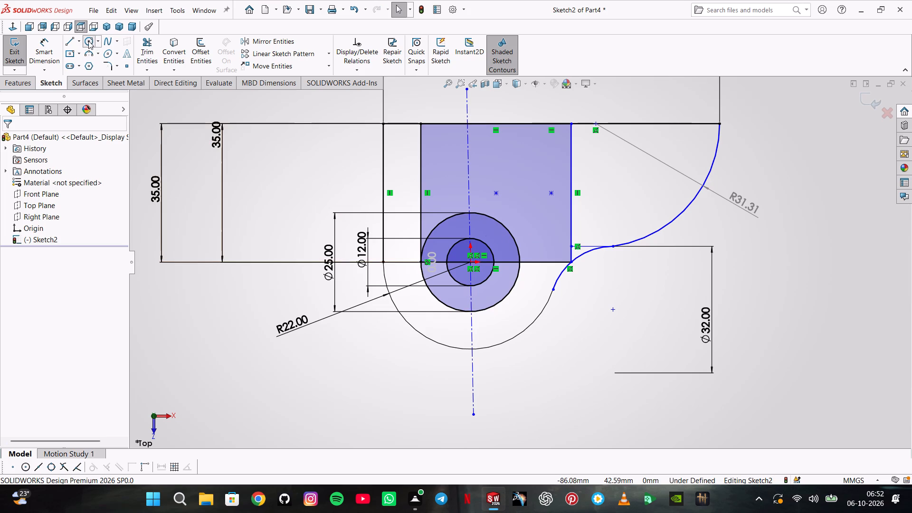
{"action": "left_click", "coordinate": [569, 260]}
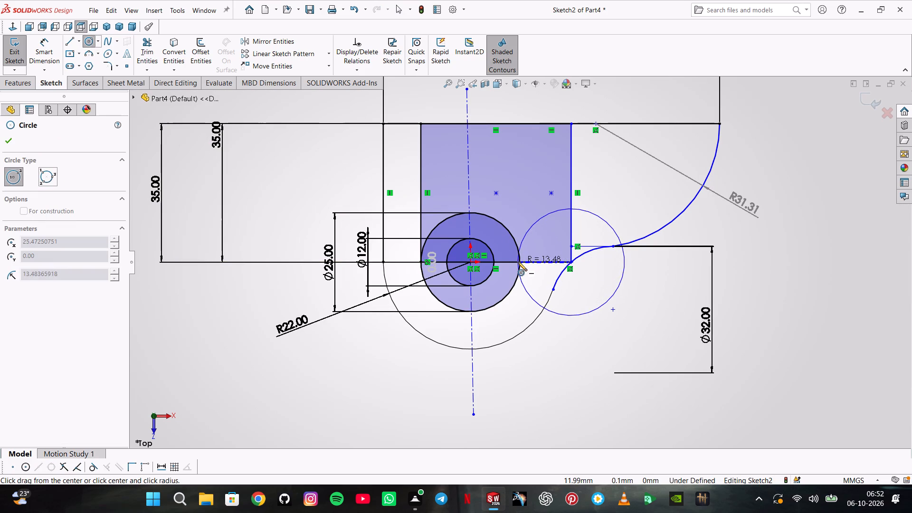
{"action": "scroll", "coordinate": [518, 262], "scroll_direction": "down", "scroll_amount": 5}
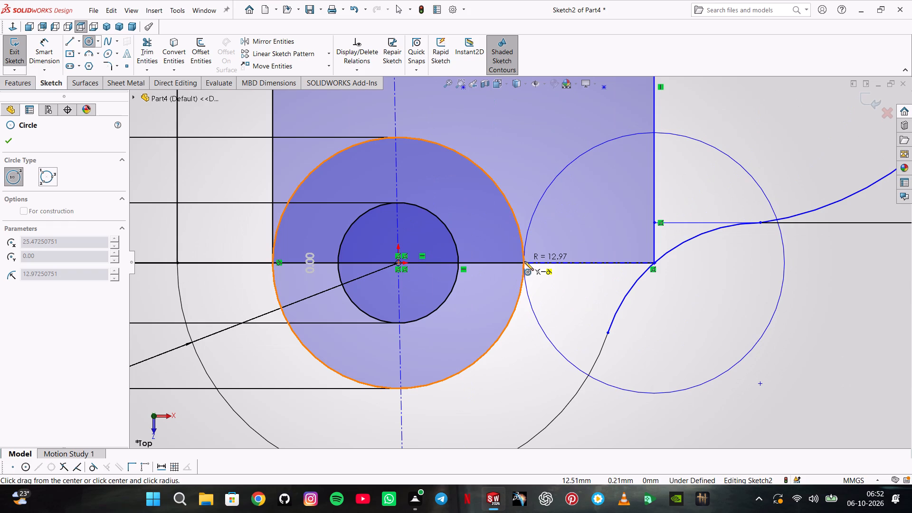
{"action": "left_click", "coordinate": [524, 264]}
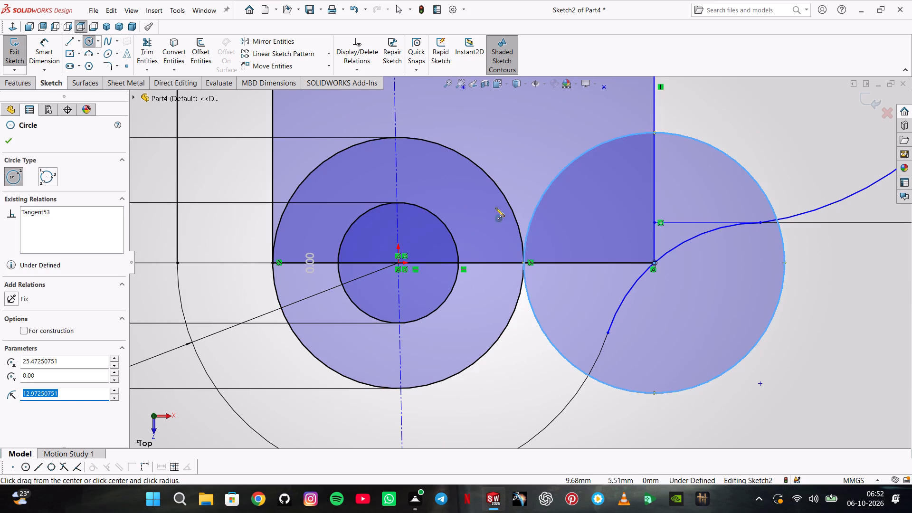
Trim the new circle to the quarter arc between the 25 mm circle and the smaller rectangle's right side.
{"action": "left_click", "coordinate": [140, 51]}
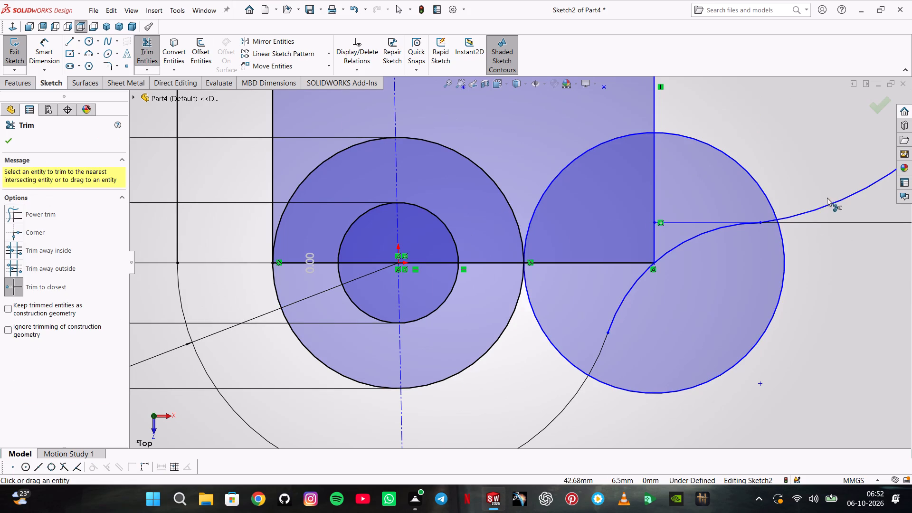
{"action": "left_click", "coordinate": [769, 202]}
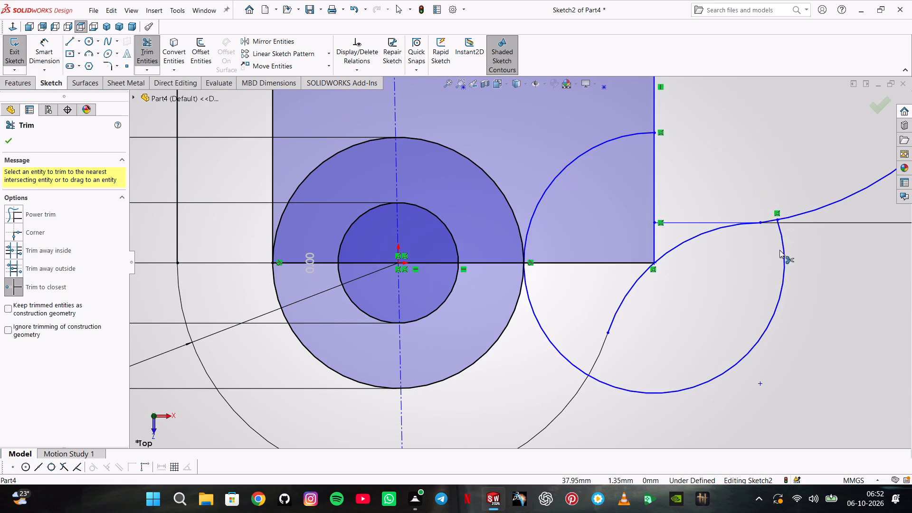
{"action": "left_click", "coordinate": [785, 253]}
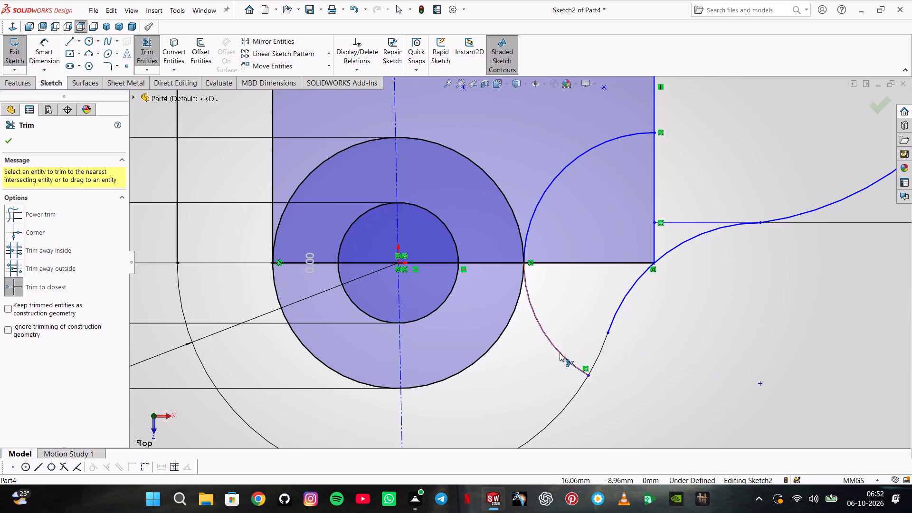
{"action": "left_click", "coordinate": [560, 353]}
Trim the horizontal line from the smaller rectangle's lower-right corner across both circles to the larger rectangle's left side.
{"action": "left_click", "coordinate": [563, 259]}
{"action": "triple_click", "coordinate": [561, 261]}
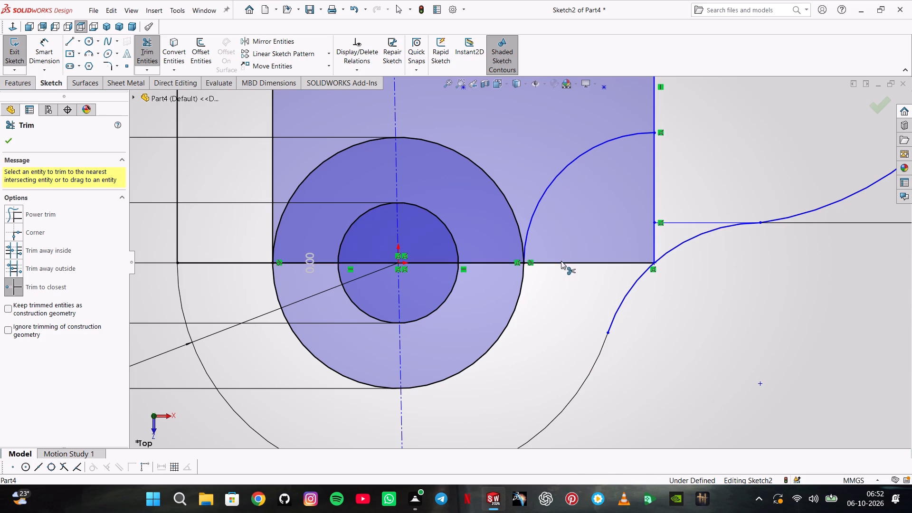
{"action": "left_click", "coordinate": [560, 262]}
{"action": "triple_click", "coordinate": [481, 264]}
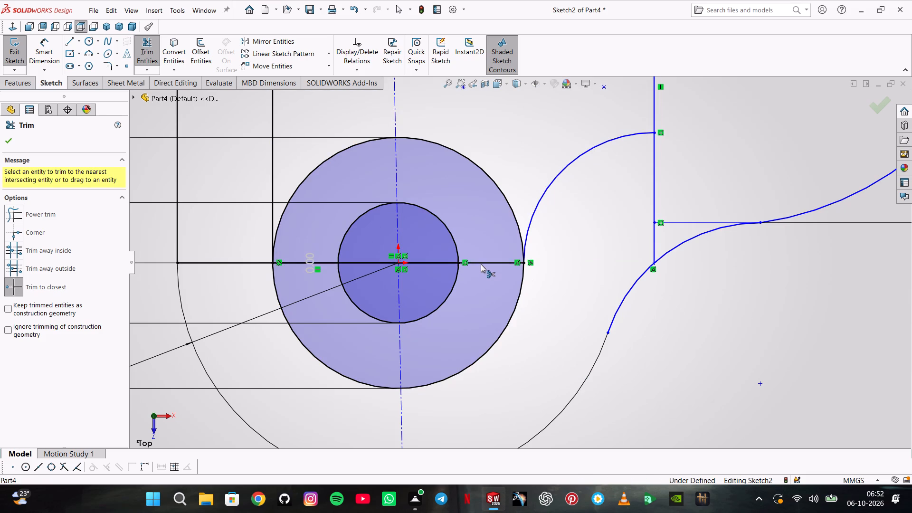
{"action": "left_click", "coordinate": [481, 264]}
{"action": "triple_click", "coordinate": [439, 266]}
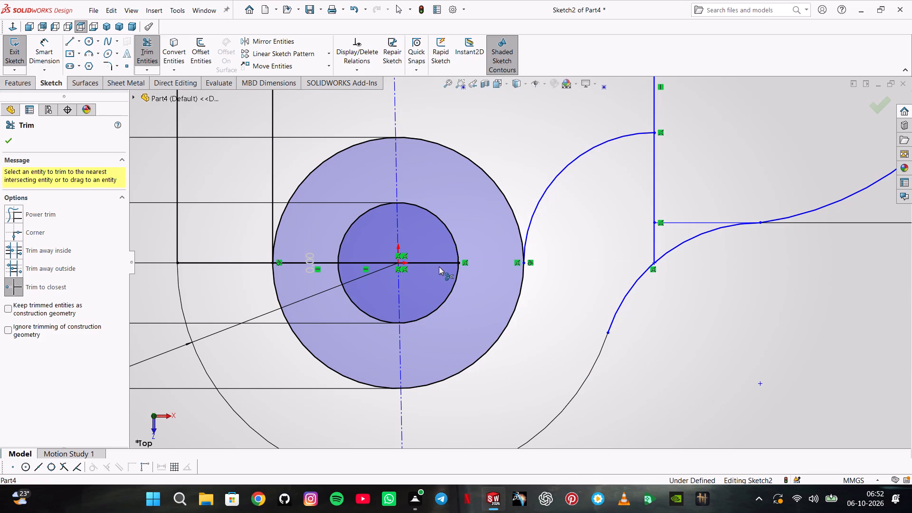
{"action": "triple_click", "coordinate": [438, 262]}
{"action": "double_click", "coordinate": [438, 262]}
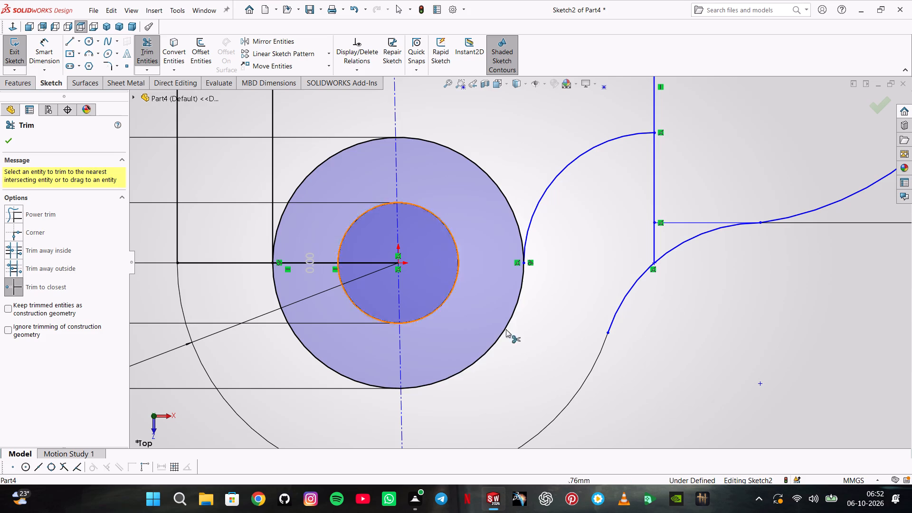
{"action": "triple_click", "coordinate": [316, 264]}
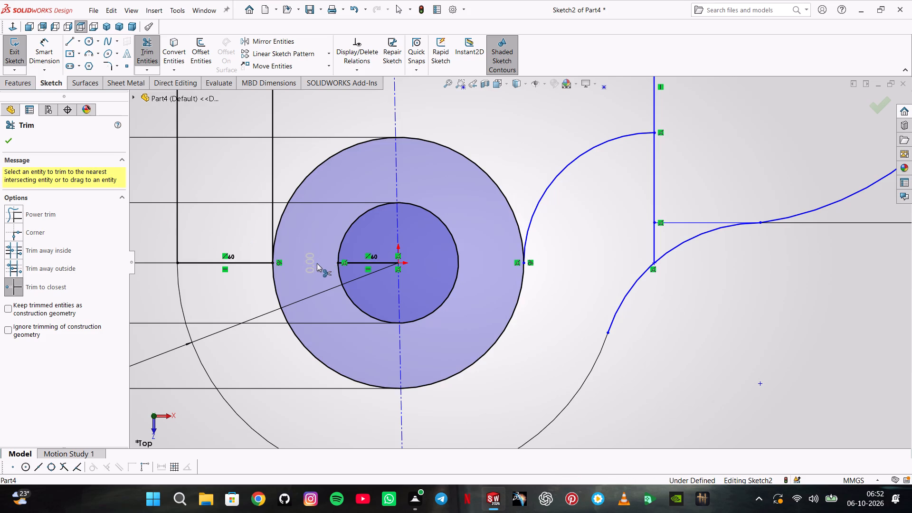
{"action": "triple_click", "coordinate": [349, 264]}
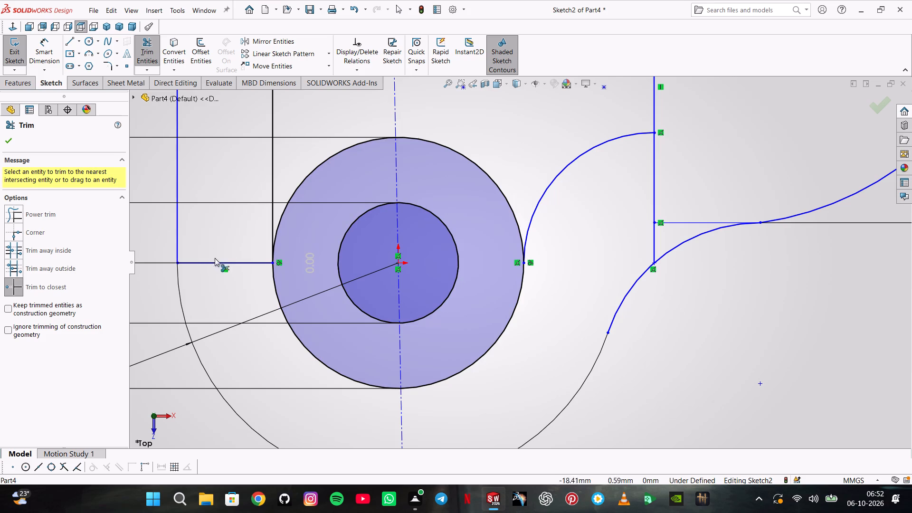
{"action": "double_click", "coordinate": [231, 264]}
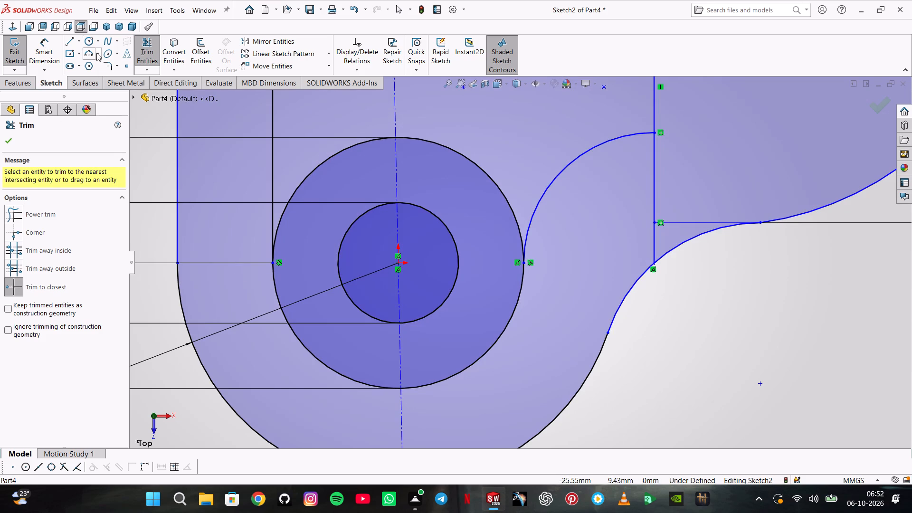
Add an 8 mm sketch fillet between the smaller rectangle's right side and the upper end of the quarter arc.
{"action": "left_click", "coordinate": [106, 68]}
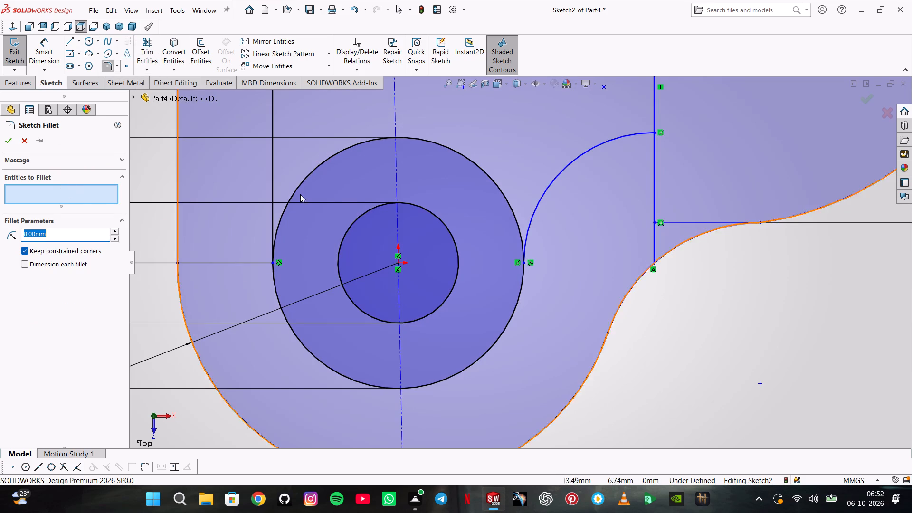
{"action": "left_click", "coordinate": [655, 118]}
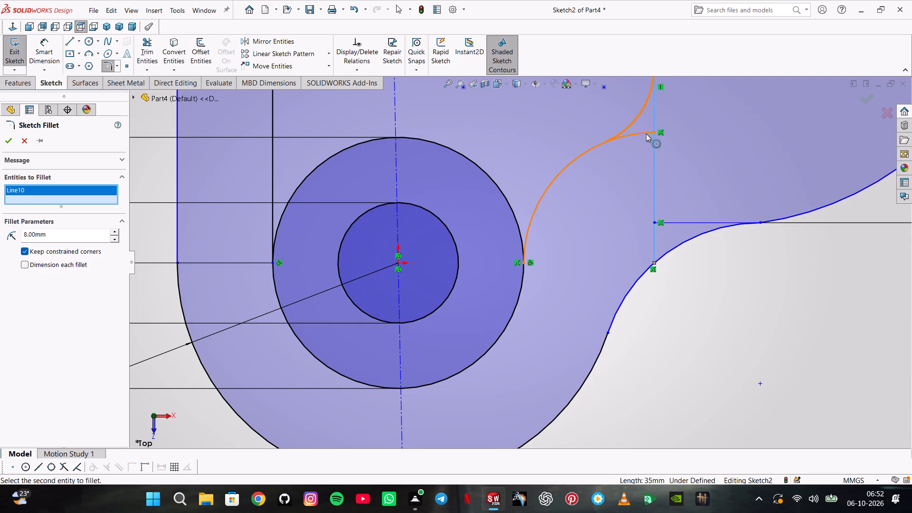
{"action": "left_click", "coordinate": [646, 133]}
{"action": "left_click", "coordinate": [488, 254]}
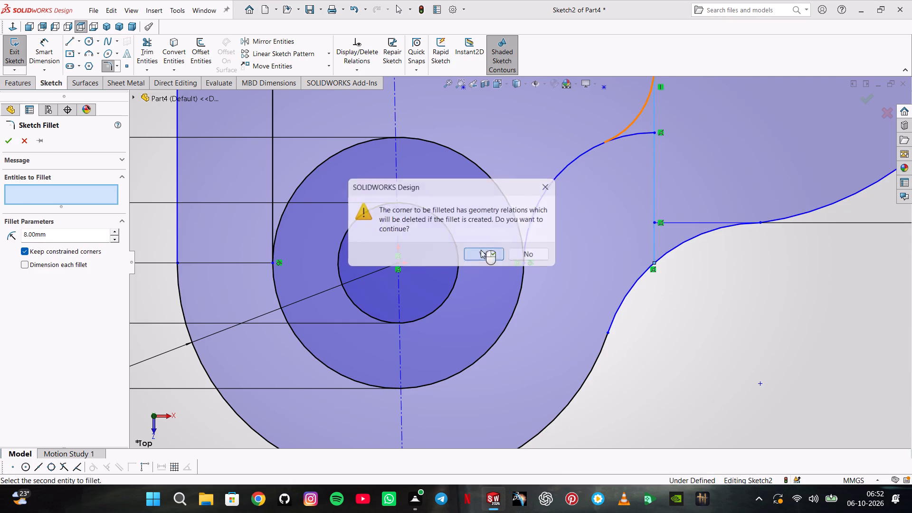
{"action": "left_click", "coordinate": [6, 145]}
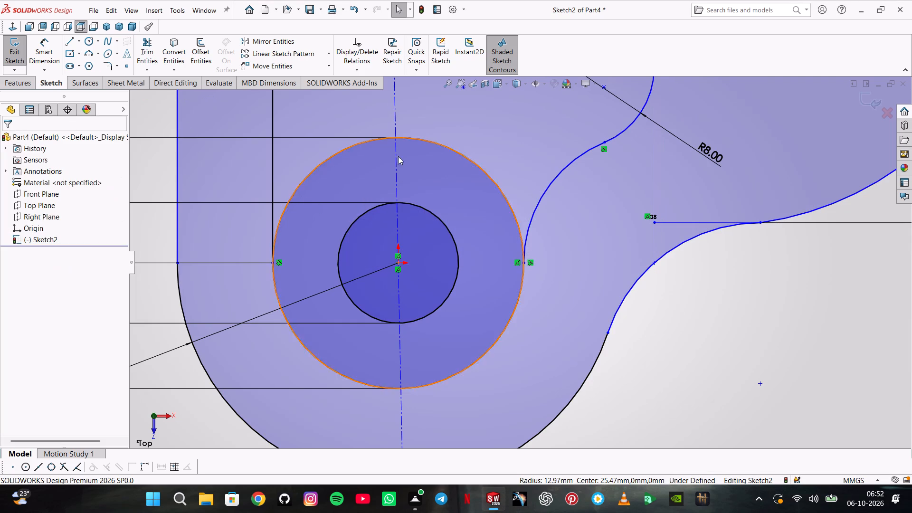
Apply a Vertical relation to the construction centerline through the origin.
{"action": "scroll", "coordinate": [639, 207], "scroll_direction": "up", "scroll_amount": 4}
{"action": "scroll", "coordinate": [598, 136], "scroll_direction": "up", "scroll_amount": 1}
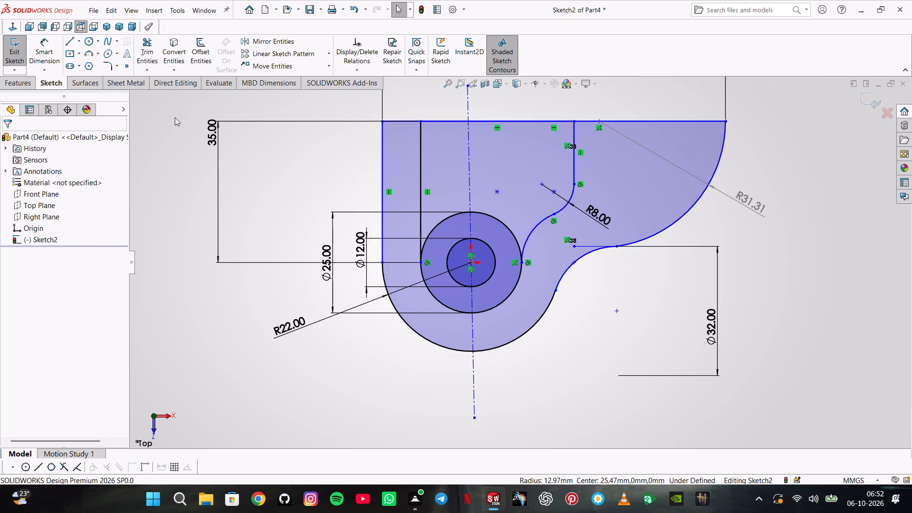
{"action": "key", "text": "Escape"}
{"action": "left_click", "coordinate": [467, 104]}
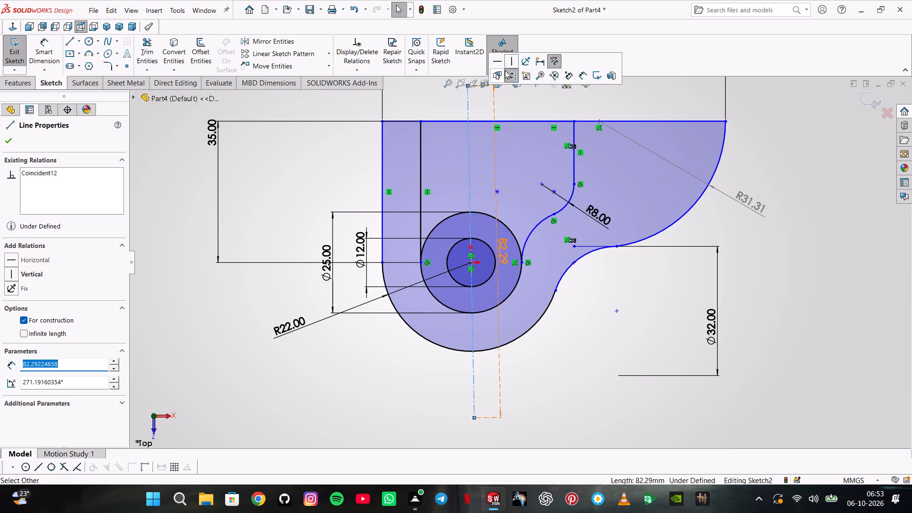
{"action": "left_click", "coordinate": [513, 56]}
{"action": "key", "text": "Escape"}
{"action": "scroll", "coordinate": [510, 104], "scroll_direction": "up", "scroll_amount": 1}
{"action": "key", "text": "Escape"}
{"action": "key", "text": "Escape"}
{"action": "key", "text": "Escape"}
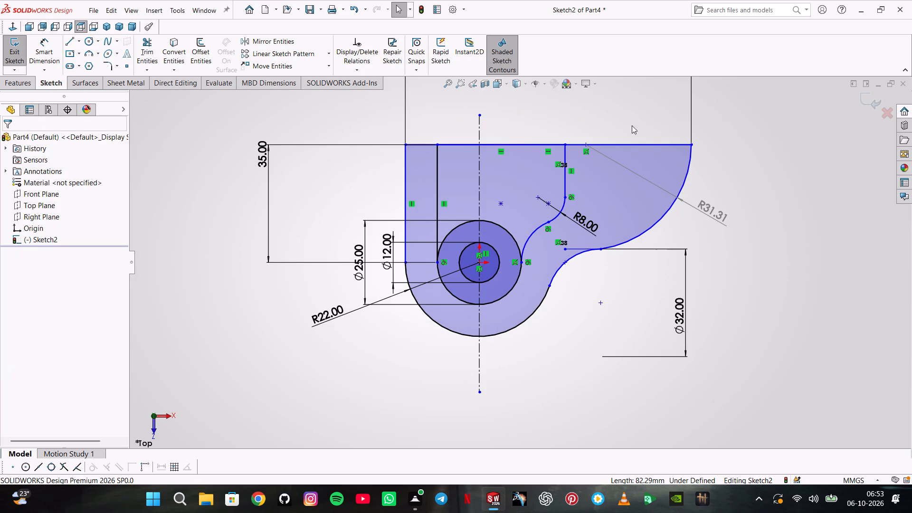
Extrude the outer hook-shaped sketch regions with the Mid Plane end condition, aiming for a 12 mm depth.
{"action": "scroll", "coordinate": [629, 137], "scroll_direction": "up", "scroll_amount": 1}
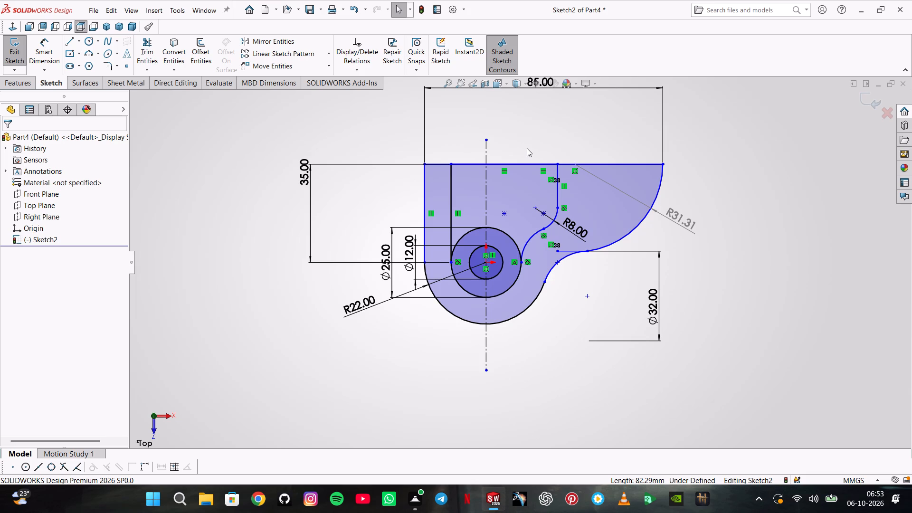
{"action": "left_click", "coordinate": [8, 85]}
{"action": "left_click", "coordinate": [34, 60]}
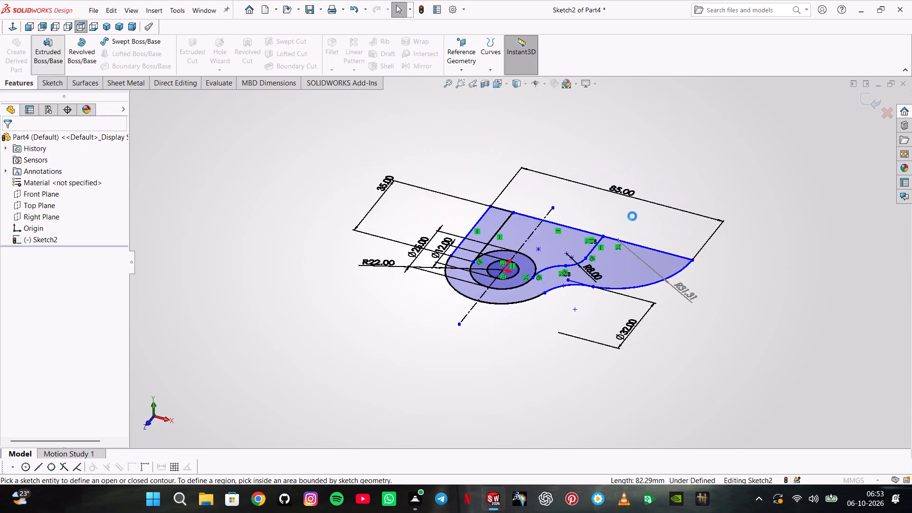
{"action": "left_click", "coordinate": [615, 265]}
{"action": "left_click", "coordinate": [465, 281]}
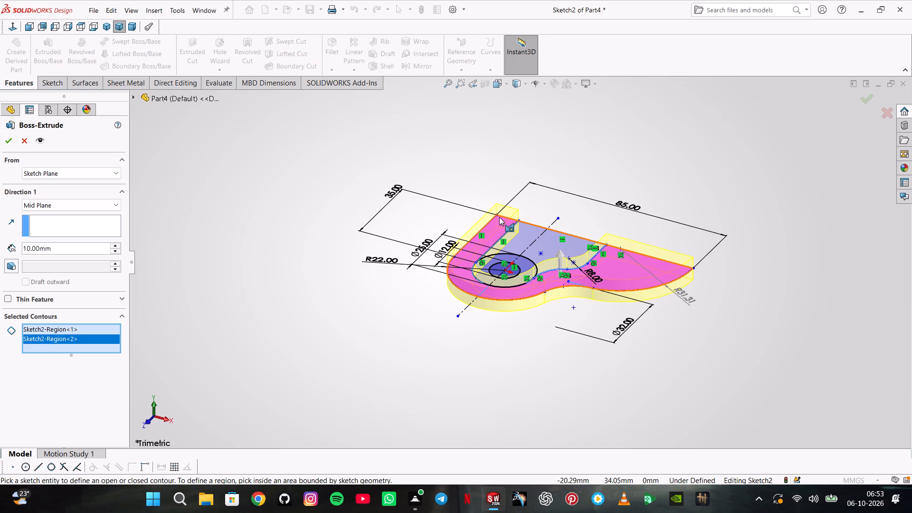
{"action": "type", "text": "12"}
{"action": "key", "text": "Return"}
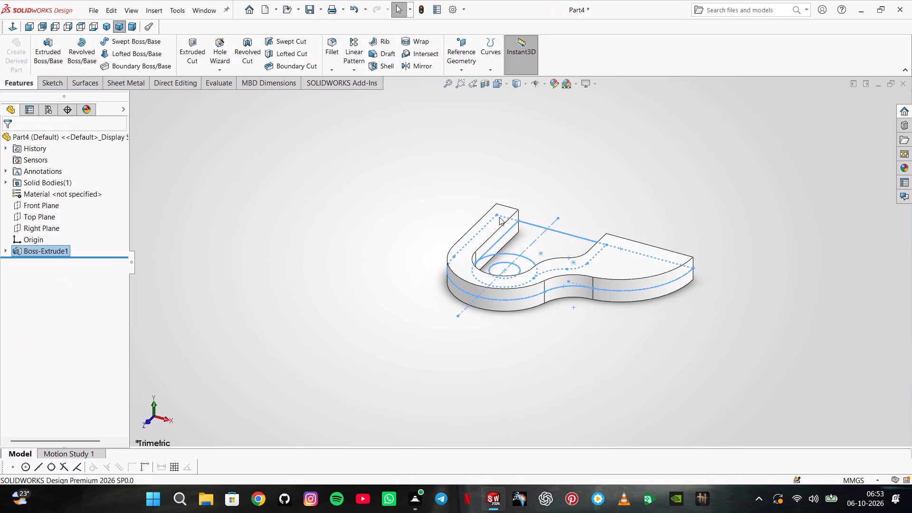
Edit the hook-shaped boss extrusion and set its depth to 12 mm.
{"action": "left_click", "coordinate": [51, 249]}
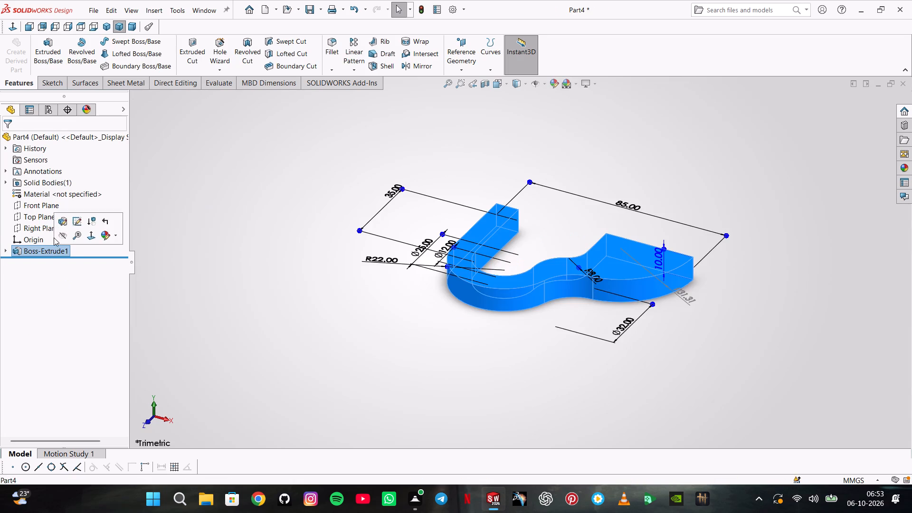
{"action": "left_click", "coordinate": [61, 226]}
{"action": "right_click", "coordinate": [67, 248]}
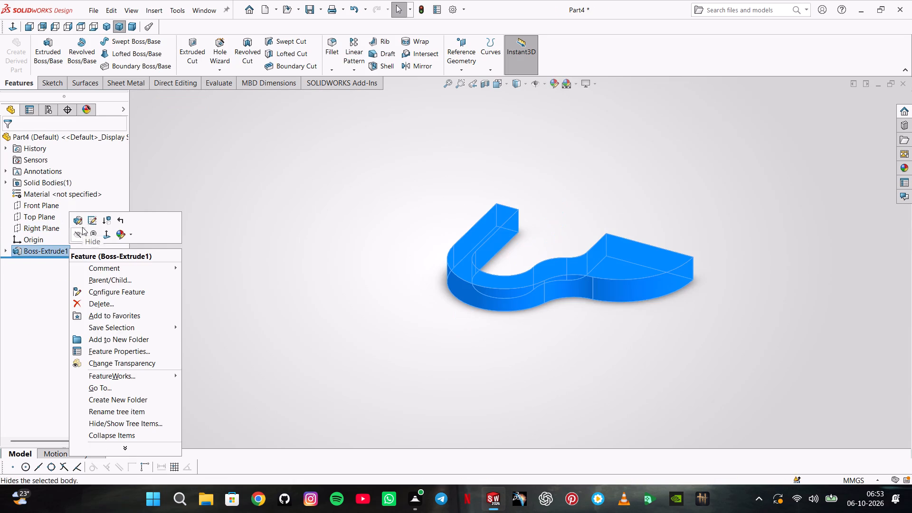
{"action": "left_click", "coordinate": [82, 227]}
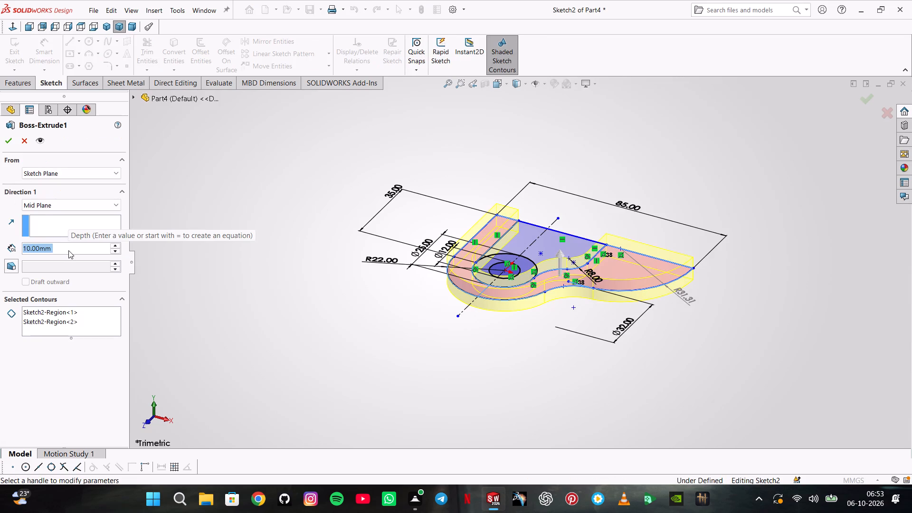
{"action": "type", "text": "12"}
{"action": "key", "text": "Return"}
{"action": "key", "text": "Return"}
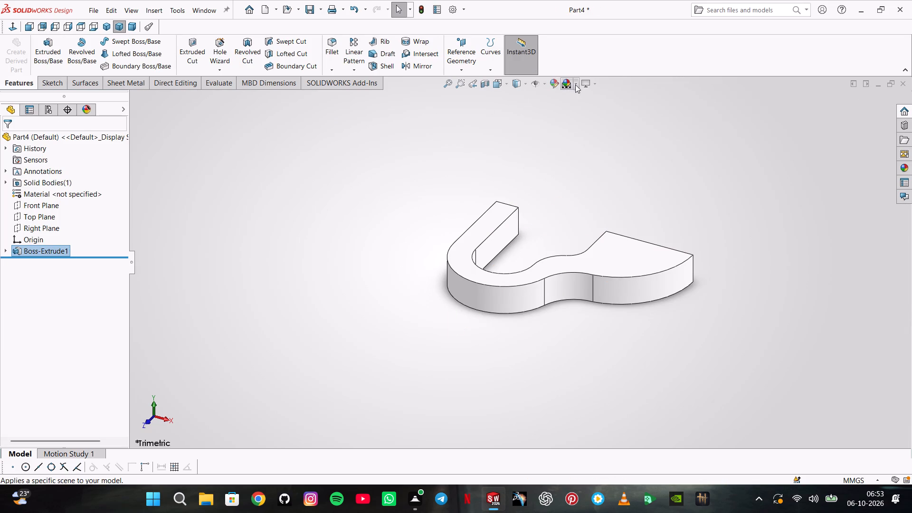
Apply a different preset scene to the part's display.
{"action": "left_click", "coordinate": [577, 83]}
{"action": "left_click", "coordinate": [580, 116]}
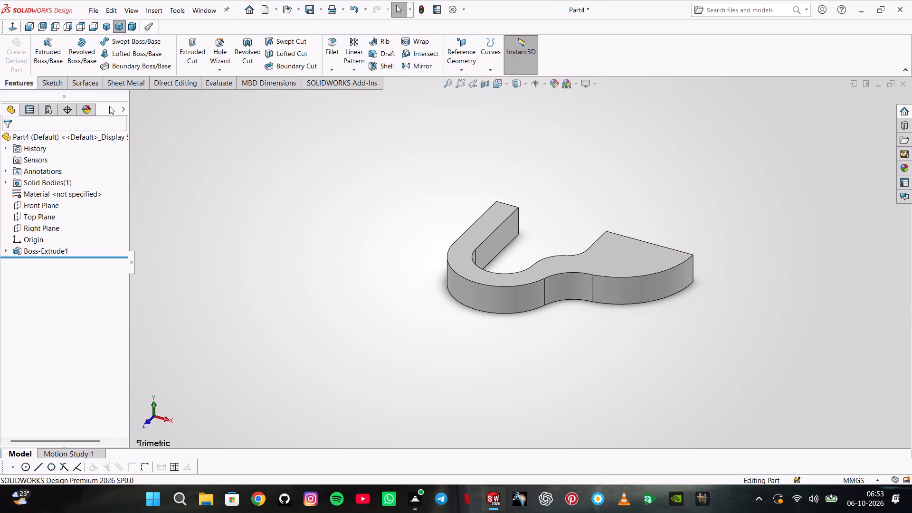
Show Sketch2, the profile sketch under the boss extrusion.
{"action": "left_click", "coordinate": [2, 247]}
{"action": "left_click", "coordinate": [4, 248]}
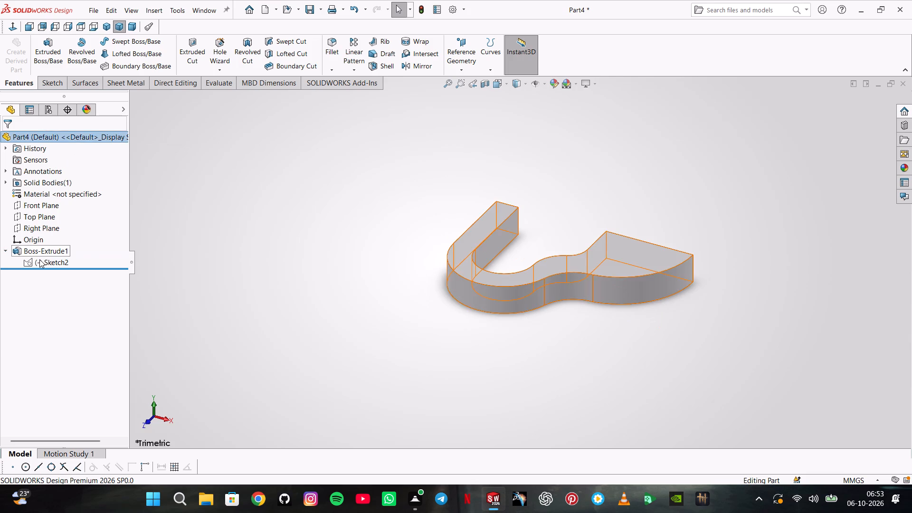
{"action": "left_click", "coordinate": [39, 259]}
{"action": "left_click", "coordinate": [51, 247]}
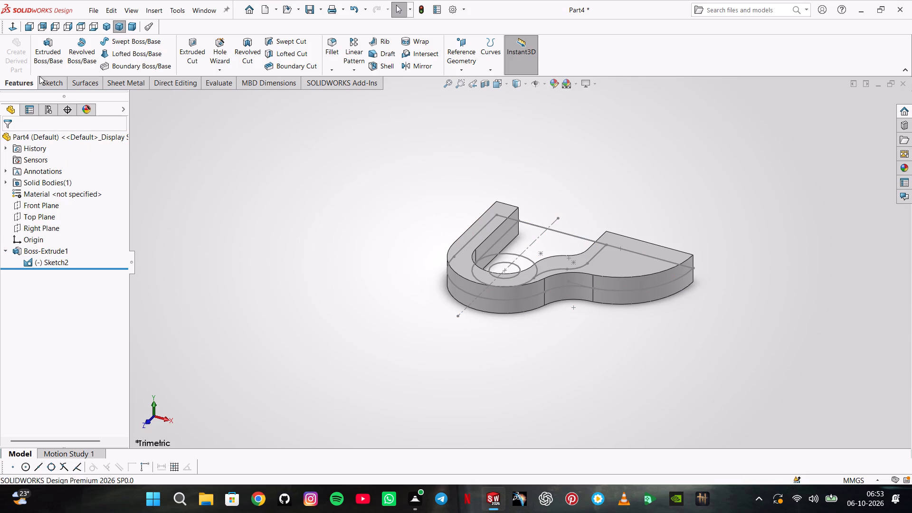
Start a new sketch on the Top Plane.
{"action": "left_click", "coordinate": [54, 88]}
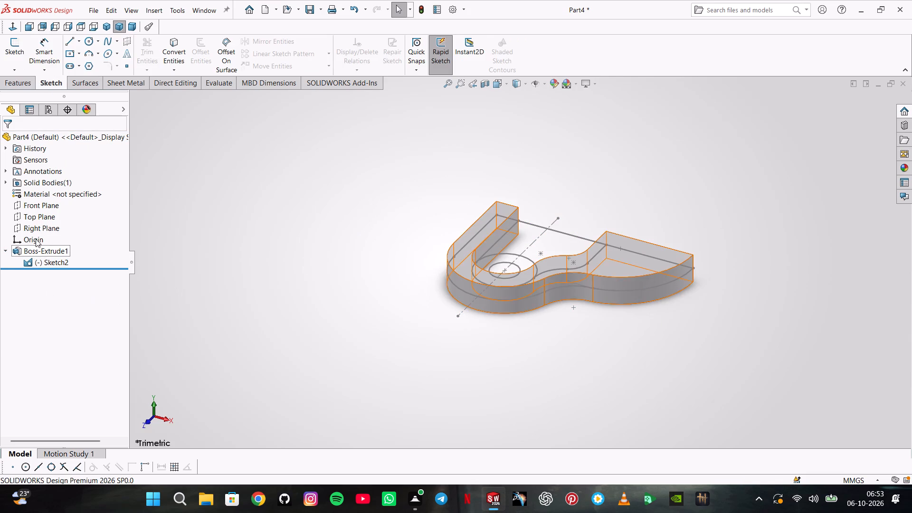
{"action": "left_click", "coordinate": [46, 218]}
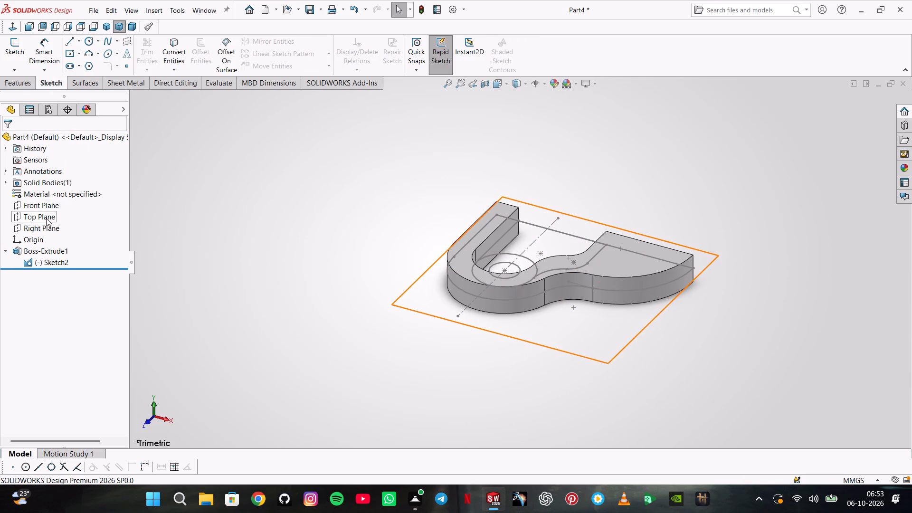
{"action": "left_click", "coordinate": [57, 202]}
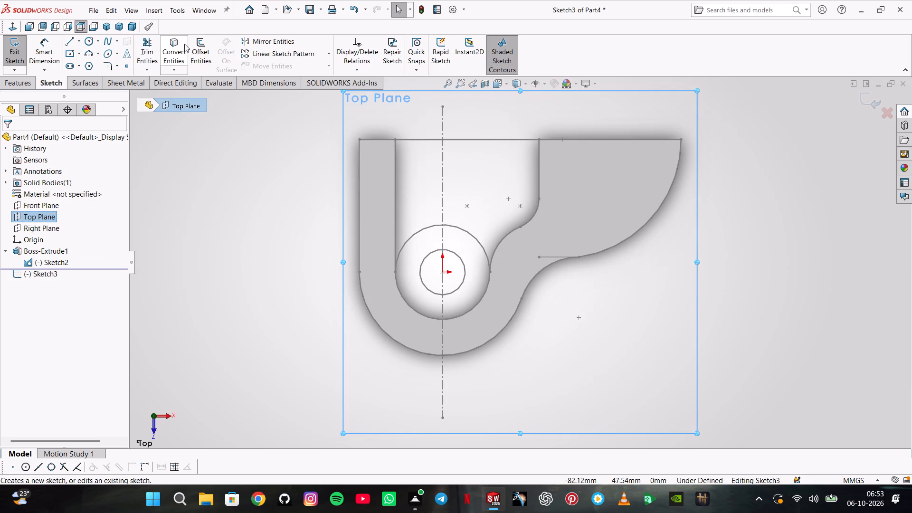
Convert the hook body's face and Sketch2's top line, centerline, inner profile edges and two concentric circles into the new sketch.
{"action": "left_click", "coordinate": [187, 45]}
{"action": "left_click_drag", "start_coordinate": [729, 99], "coordinate": [179, 204]}
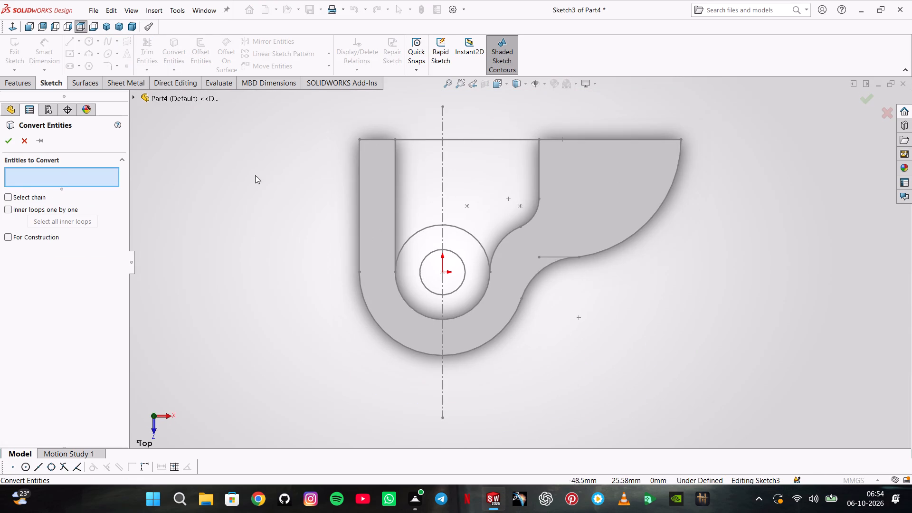
{"action": "left_click", "coordinate": [133, 99]}
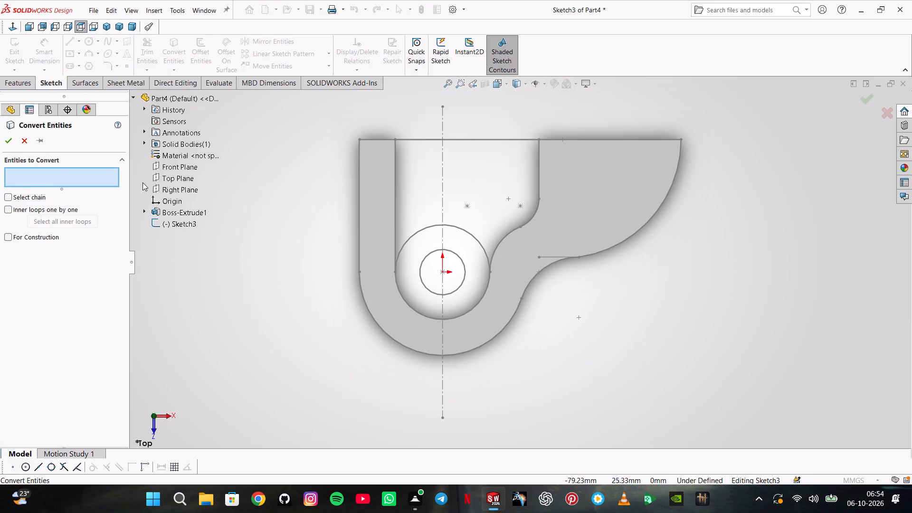
{"action": "left_click", "coordinate": [173, 226]}
{"action": "left_click", "coordinate": [187, 220]}
{"action": "right_click", "coordinate": [187, 220]}
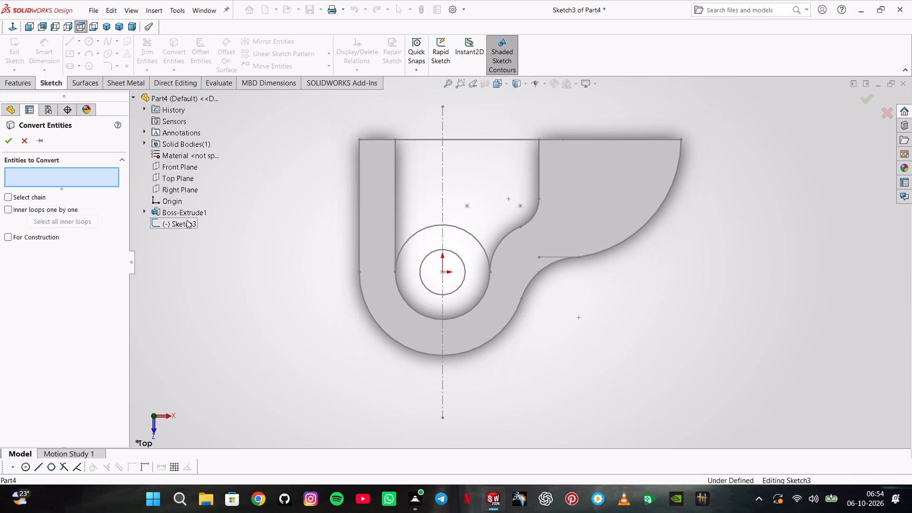
{"action": "left_click", "coordinate": [194, 285]}
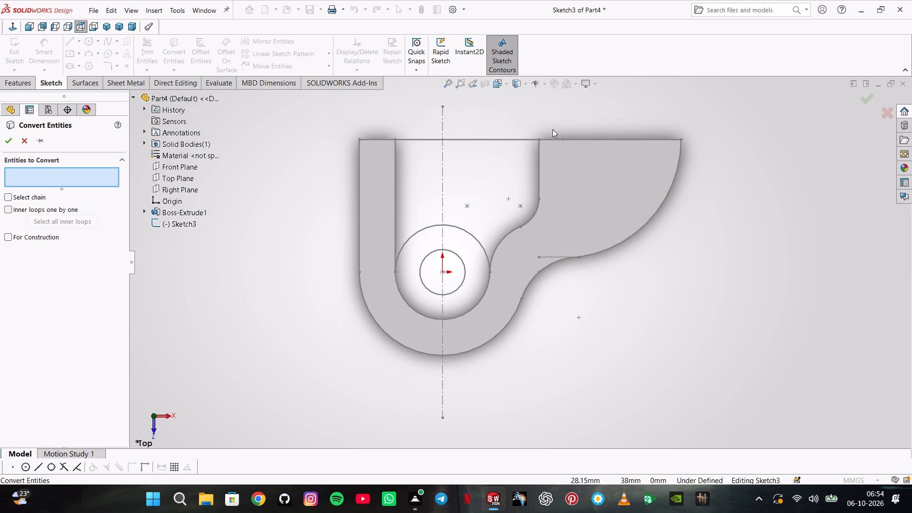
{"action": "left_click", "coordinate": [613, 159]}
{"action": "left_click", "coordinate": [479, 140]}
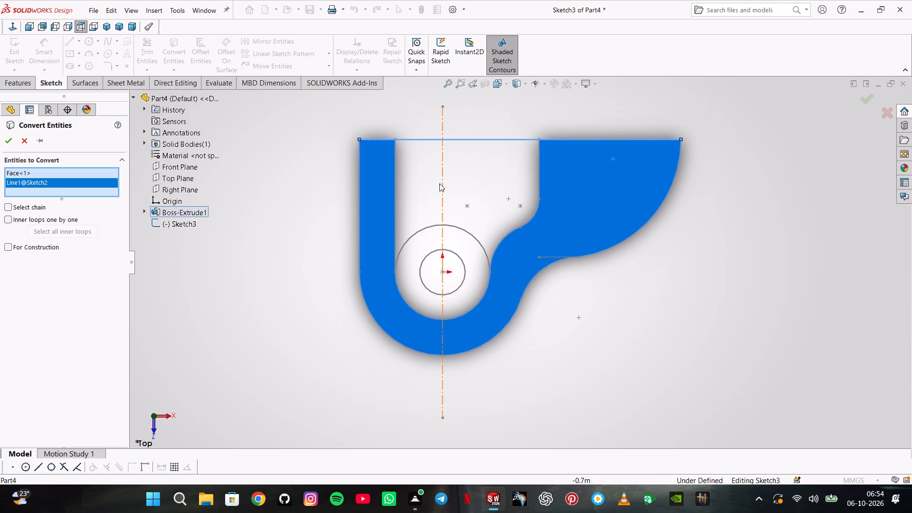
{"action": "left_click", "coordinate": [446, 224]}
{"action": "left_click", "coordinate": [450, 252]}
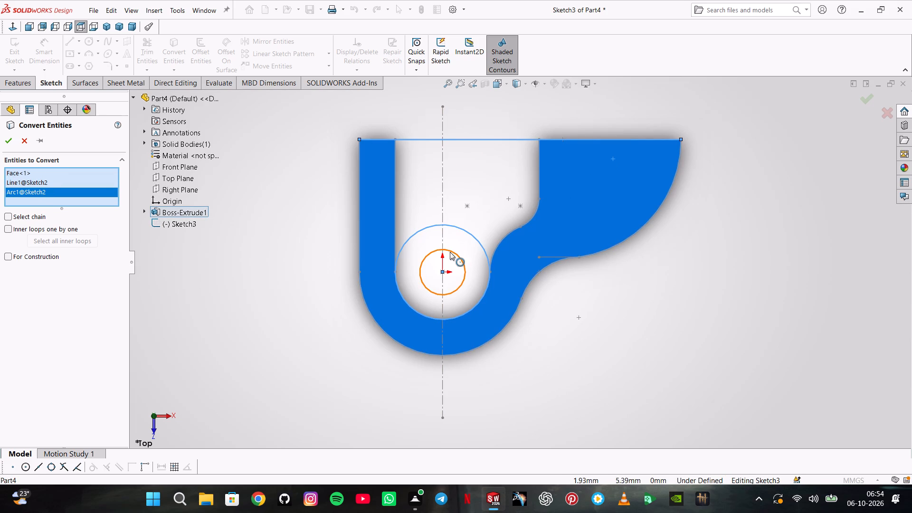
{"action": "left_click", "coordinate": [443, 308]}
{"action": "left_click", "coordinate": [395, 208]}
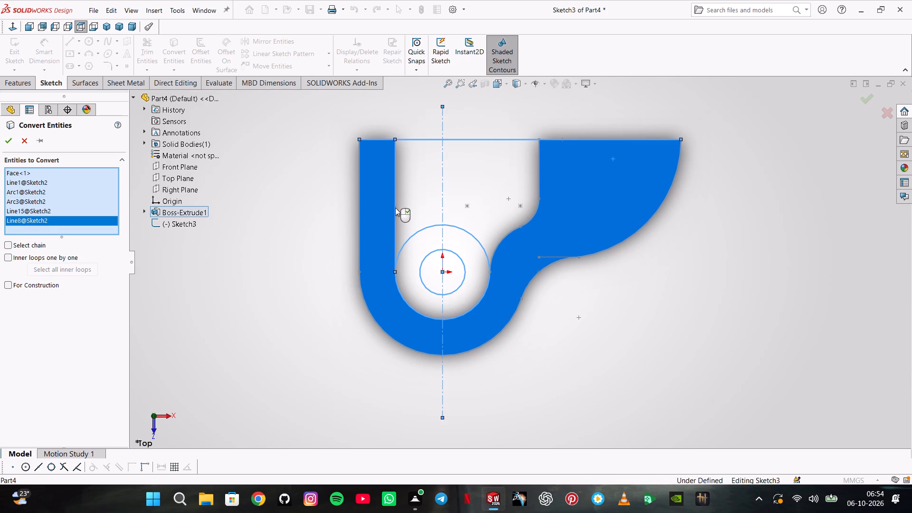
{"action": "left_click", "coordinate": [510, 234]}
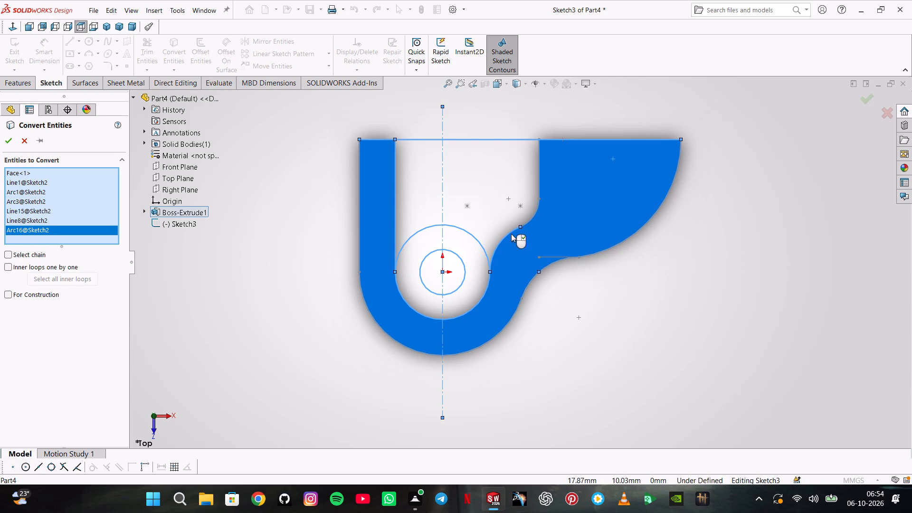
{"action": "left_click", "coordinate": [529, 221]}
{"action": "left_click", "coordinate": [541, 181]}
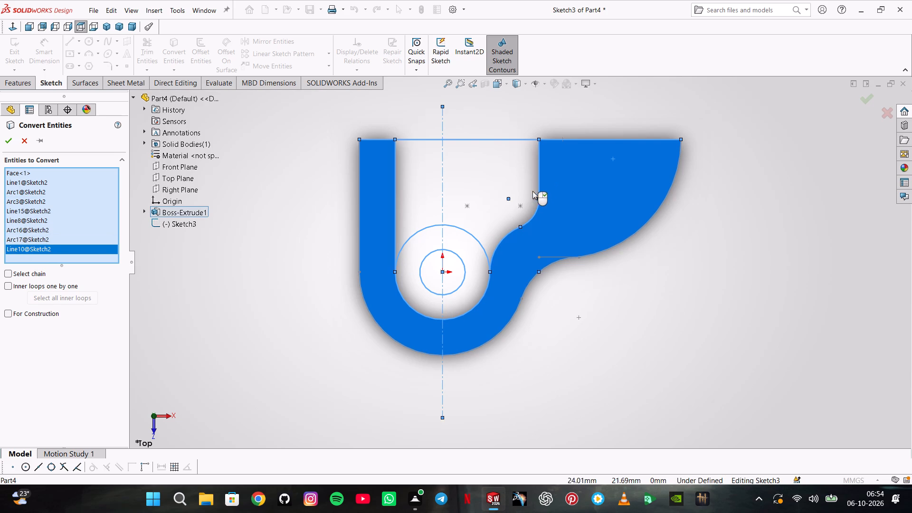
{"action": "left_click", "coordinate": [485, 294]}
{"action": "left_click", "coordinate": [485, 294]}
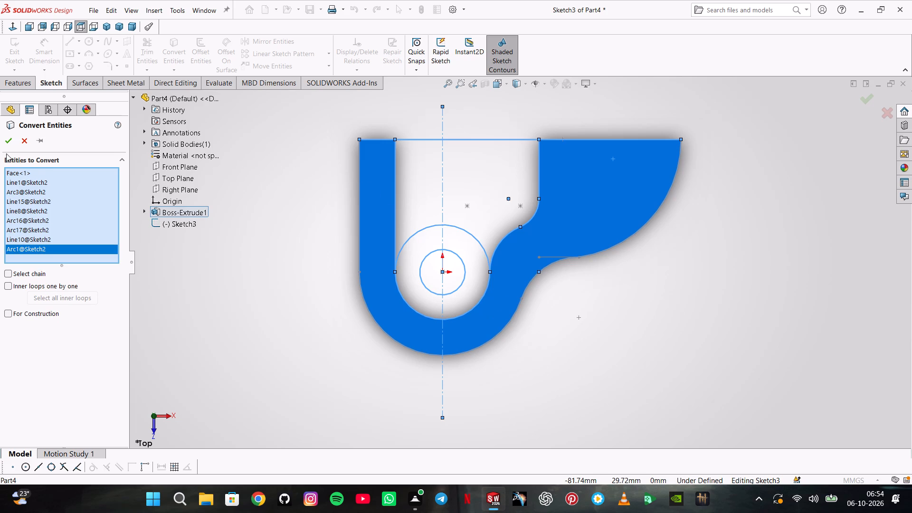
{"action": "left_click", "coordinate": [10, 142]}
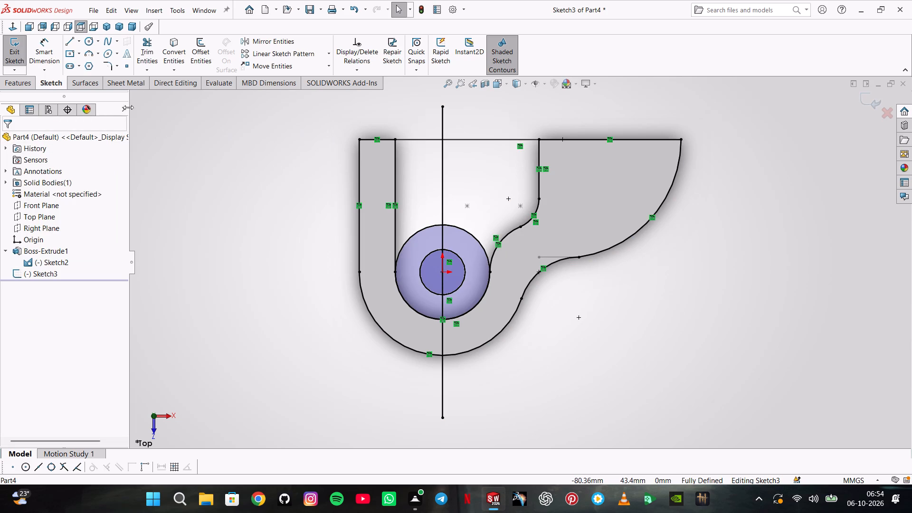
Extrude the two enclosed regions between the hook's arms as a 10 mm mid-plane boss.
{"action": "left_click", "coordinate": [2, 82]}
{"action": "left_click", "coordinate": [55, 56]}
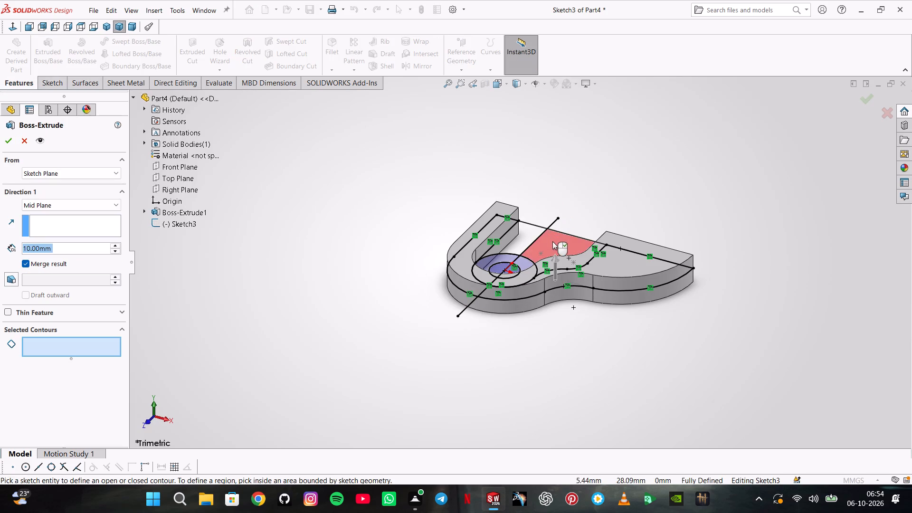
{"action": "left_click", "coordinate": [553, 242]}
{"action": "left_click", "coordinate": [512, 233]}
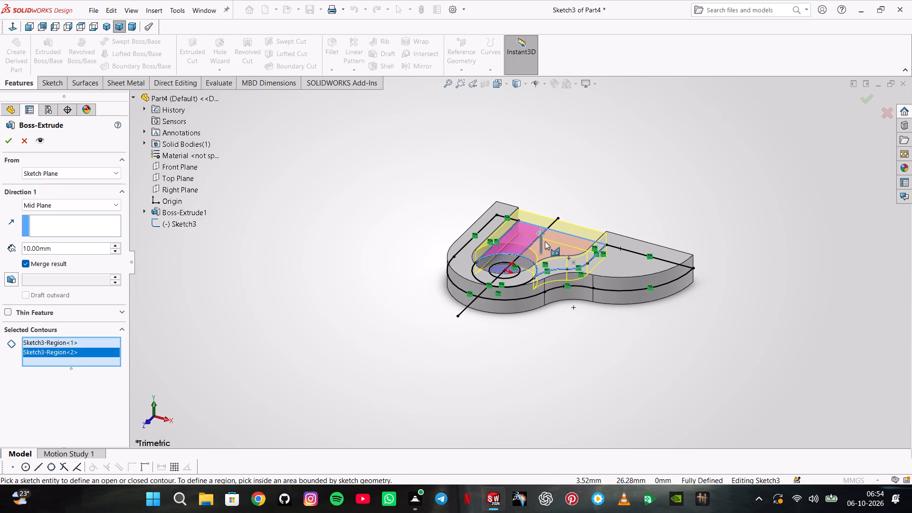
{"action": "type", "text": "12+7"}
{"action": "key", "text": "Return"}
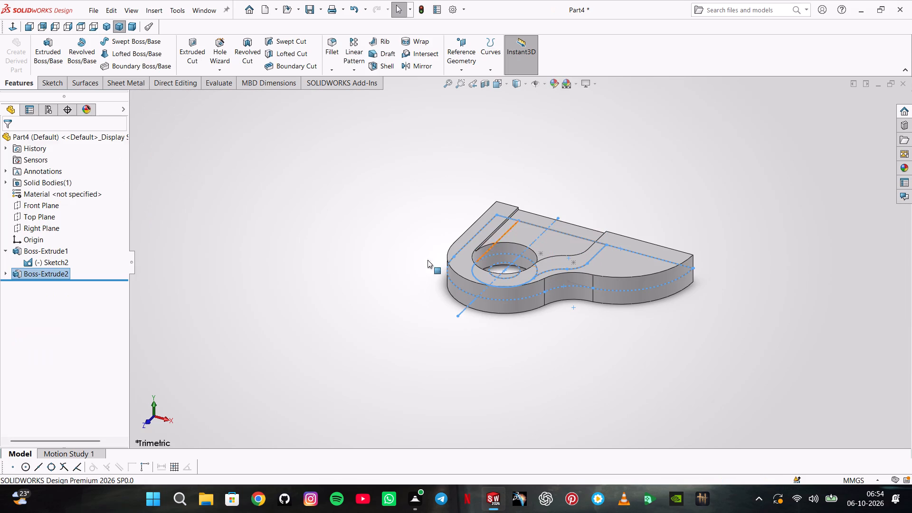
Edit the extrusion between the hook's arms and set its depth to 12+7 mm.
{"action": "right_click", "coordinate": [40, 275]}
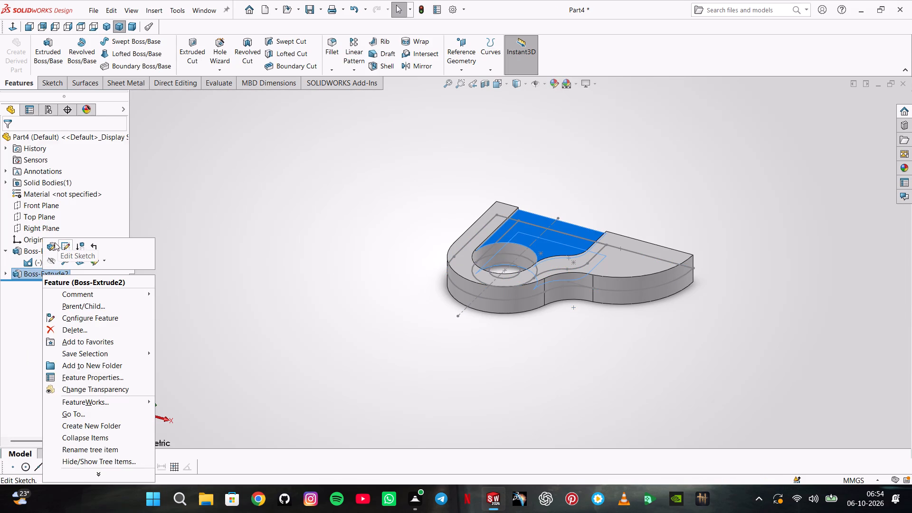
{"action": "left_click", "coordinate": [55, 242]}
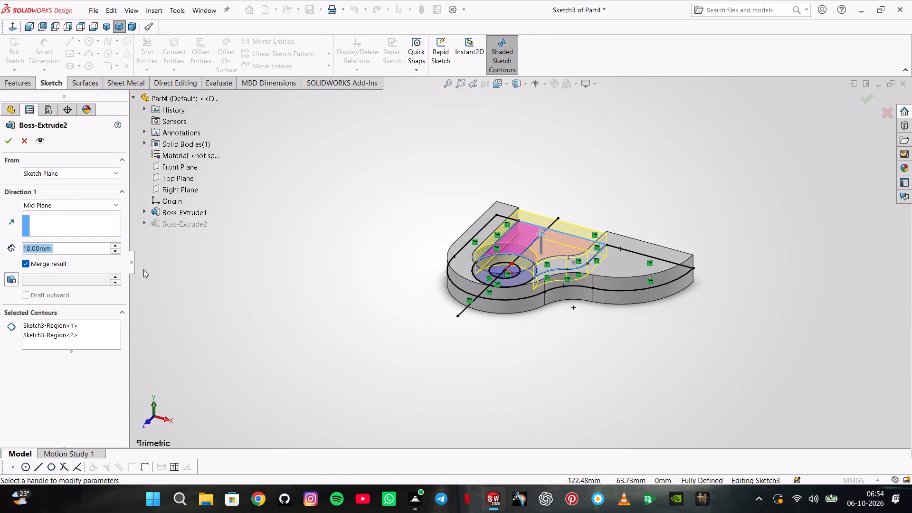
{"action": "type", "text": "12+7"}
{"action": "key", "text": "Return"}
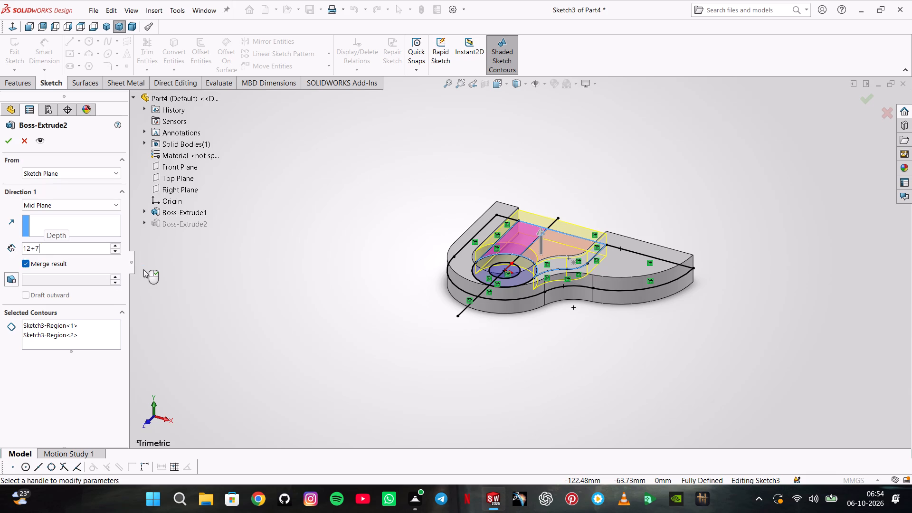
{"action": "key", "text": "Return"}
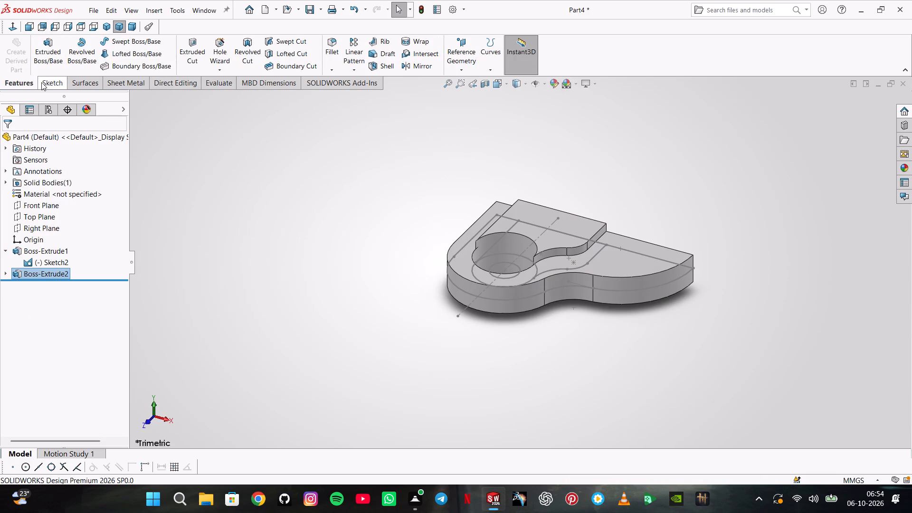
Start a new sketch on the Top Plane and convert the 25 mm and 12 mm concentric circles into it.
{"action": "left_click", "coordinate": [5, 273]}
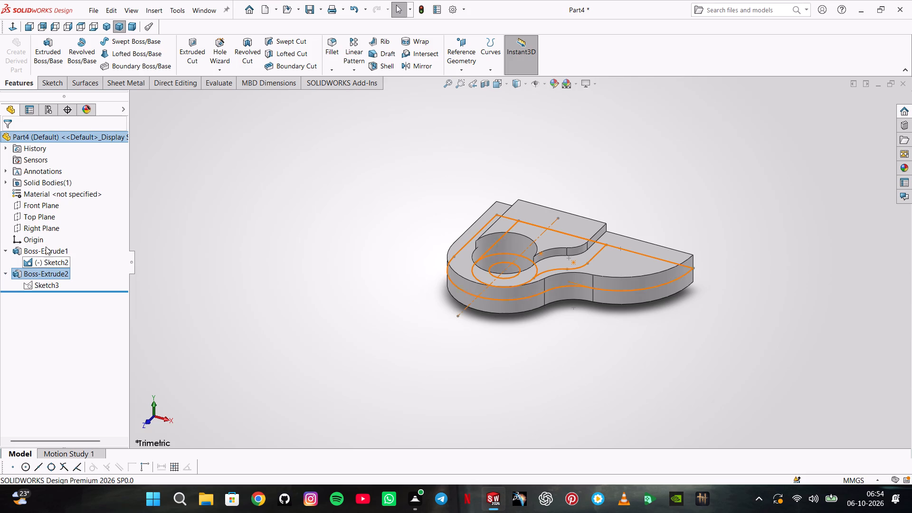
{"action": "left_click", "coordinate": [3, 251]}
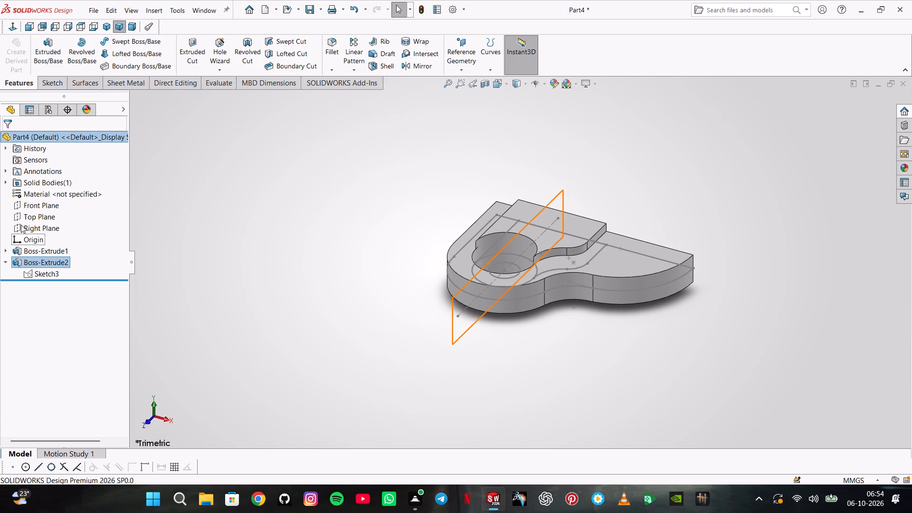
{"action": "left_click", "coordinate": [28, 213]}
{"action": "left_click", "coordinate": [36, 198]}
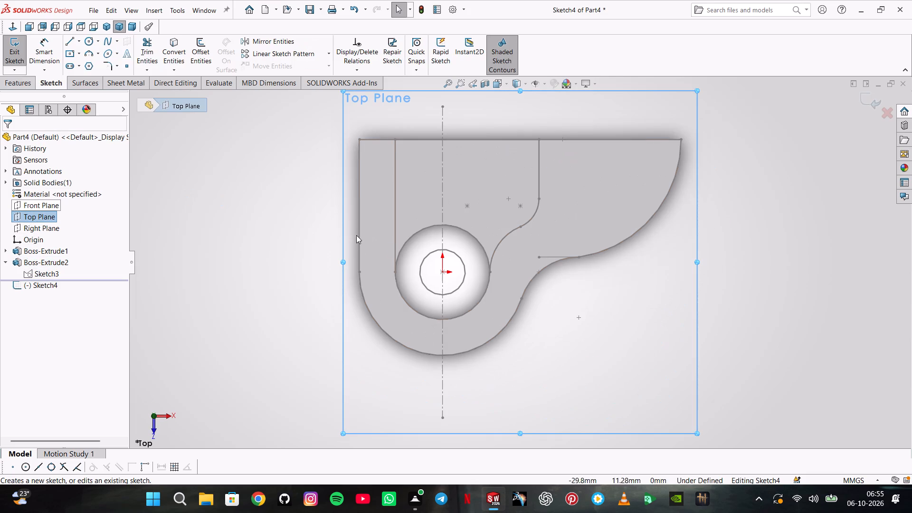
{"action": "left_click", "coordinate": [436, 223]}
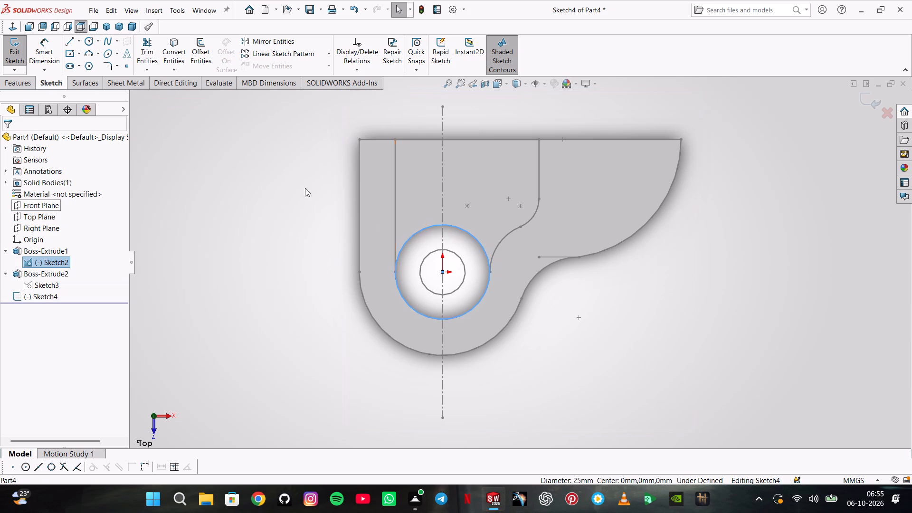
{"action": "left_click", "coordinate": [165, 53]}
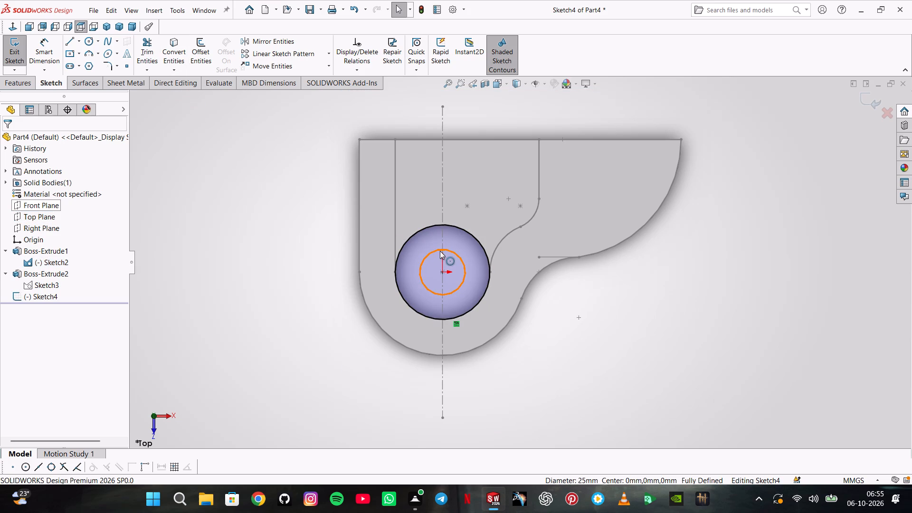
{"action": "left_click", "coordinate": [440, 250]}
{"action": "left_click", "coordinate": [187, 45]}
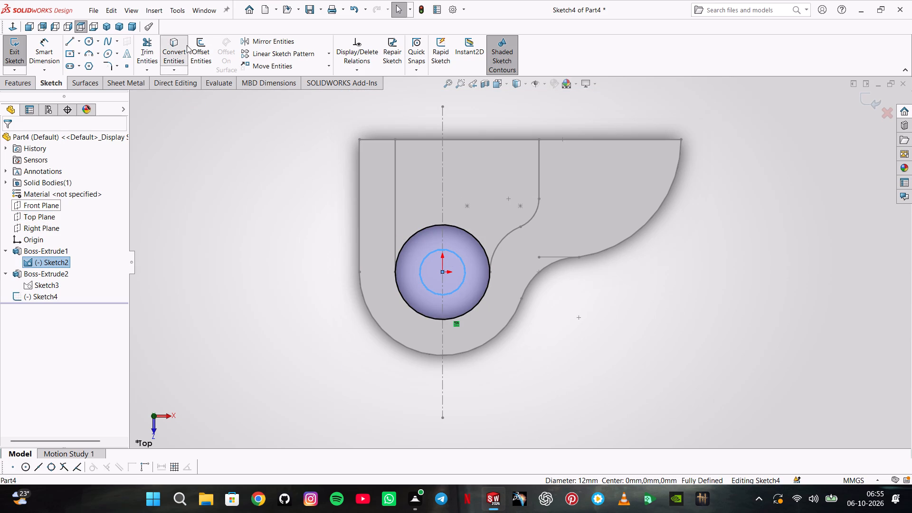
Extrude the ring between the two concentric circles 34 mm mid-plane.
{"action": "left_click", "coordinate": [11, 88]}
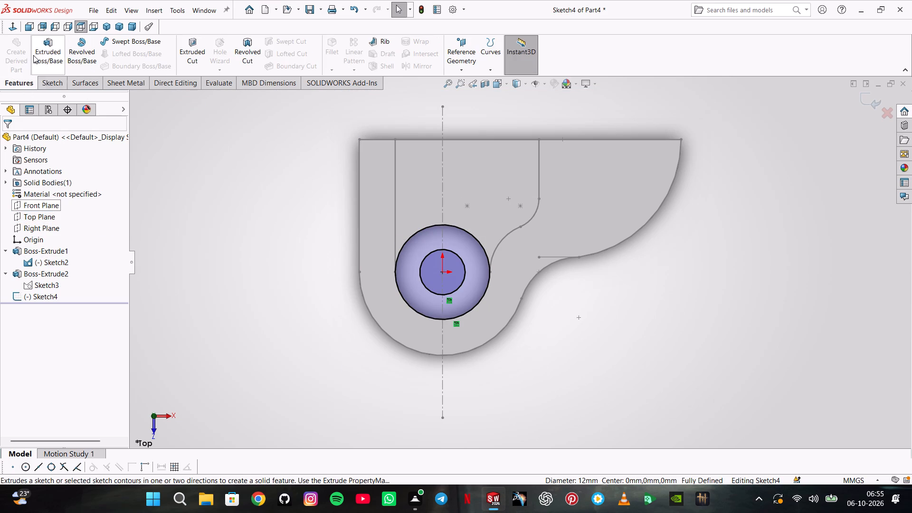
{"action": "left_click", "coordinate": [38, 46]}
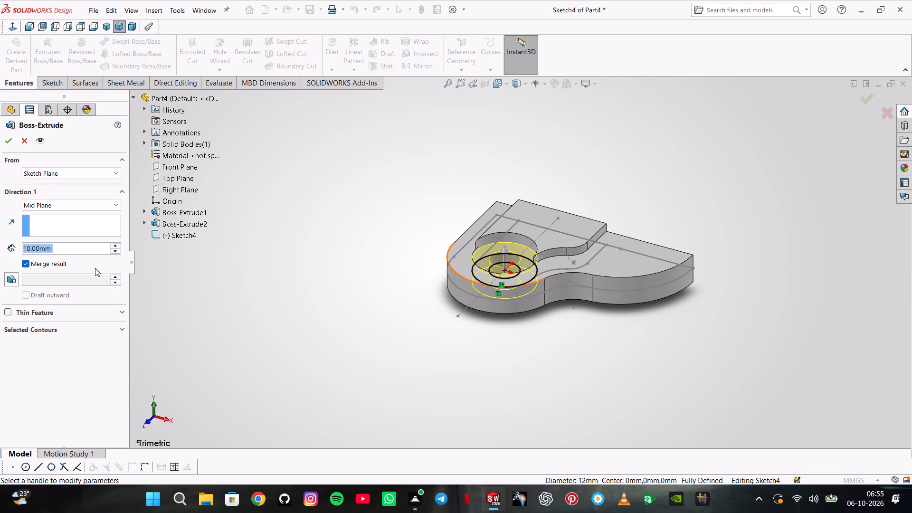
{"action": "key", "text": "3"}
{"action": "key", "text": "4"}
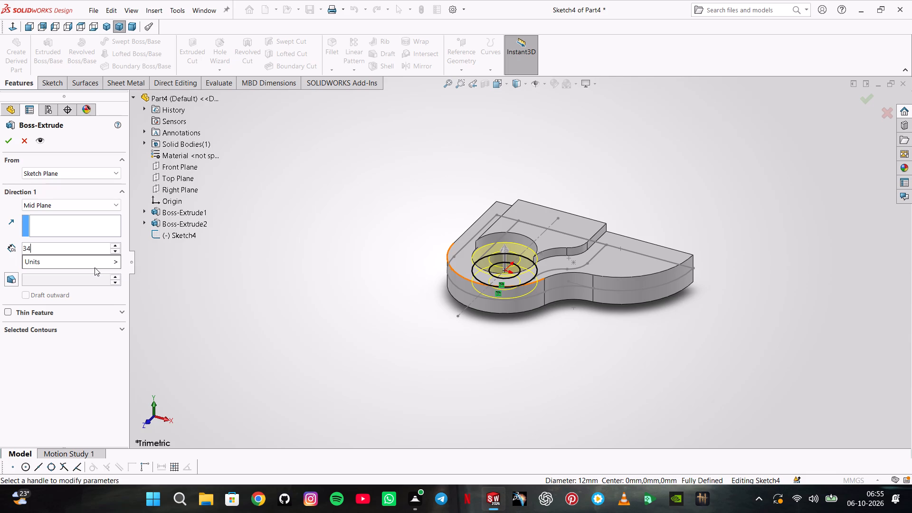
{"action": "key", "text": "Return"}
{"action": "key", "text": "Return"}
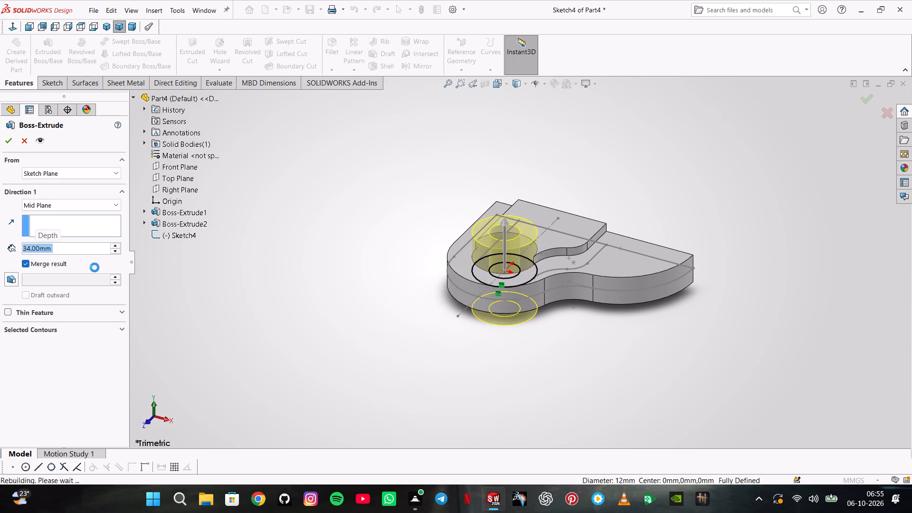
Edit Boss-Extrude2, the extrusion between the hook's arms, and change its end condition from Mid Plane to Blind.
{"action": "scroll", "coordinate": [219, 303], "scroll_direction": "up", "scroll_amount": 1}
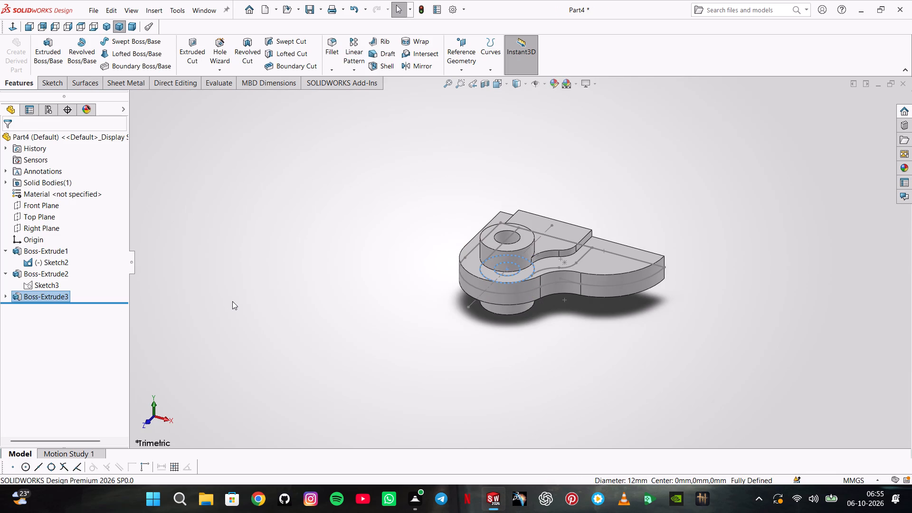
{"action": "scroll", "coordinate": [233, 302], "scroll_direction": "down", "scroll_amount": 1}
{"action": "middle_click_drag", "start_coordinate": [244, 309], "coordinate": [304, 203]}
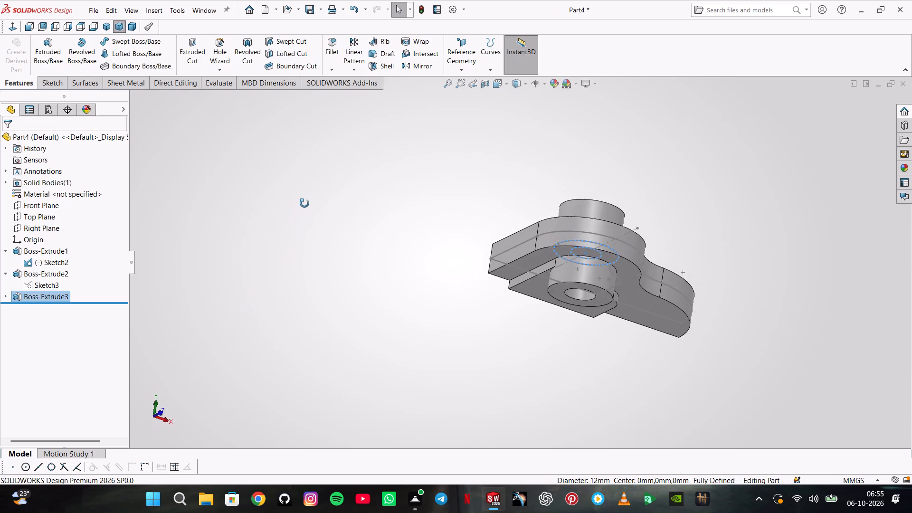
{"action": "middle_click_drag", "start_coordinate": [304, 203], "coordinate": [292, 209]}
{"action": "left_click", "coordinate": [32, 274]}
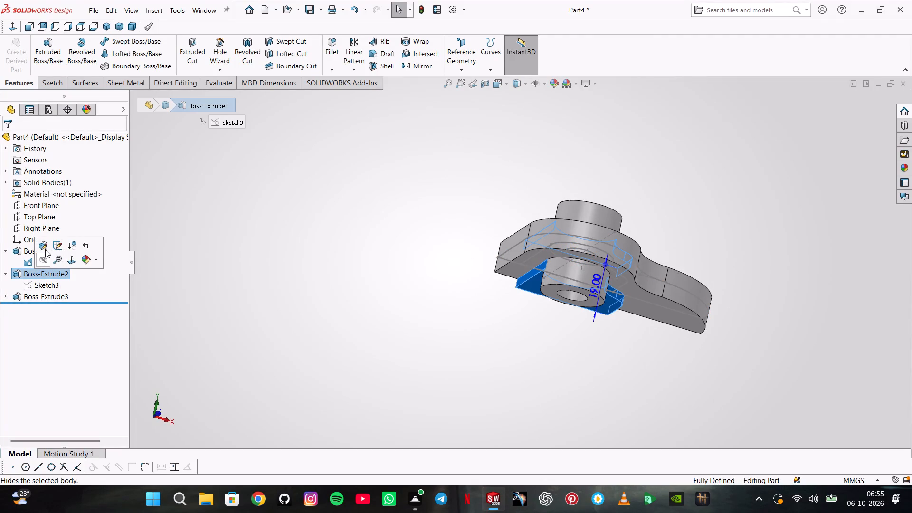
{"action": "left_click", "coordinate": [46, 247]}
{"action": "middle_click_drag", "start_coordinate": [221, 189], "coordinate": [215, 205]}
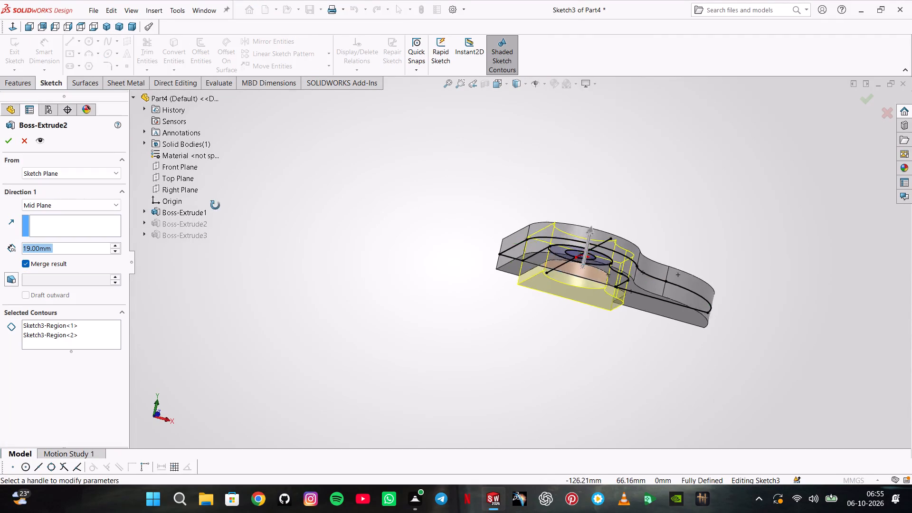
{"action": "middle_click_drag", "start_coordinate": [215, 205], "coordinate": [199, 236]}
{"action": "left_click", "coordinate": [90, 206]}
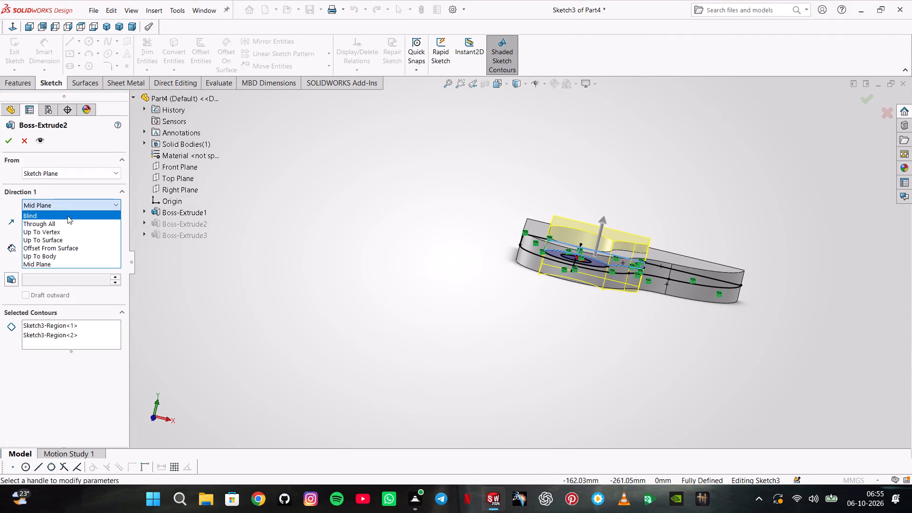
{"action": "left_click", "coordinate": [67, 216]}
{"action": "left_click", "coordinate": [8, 143]}
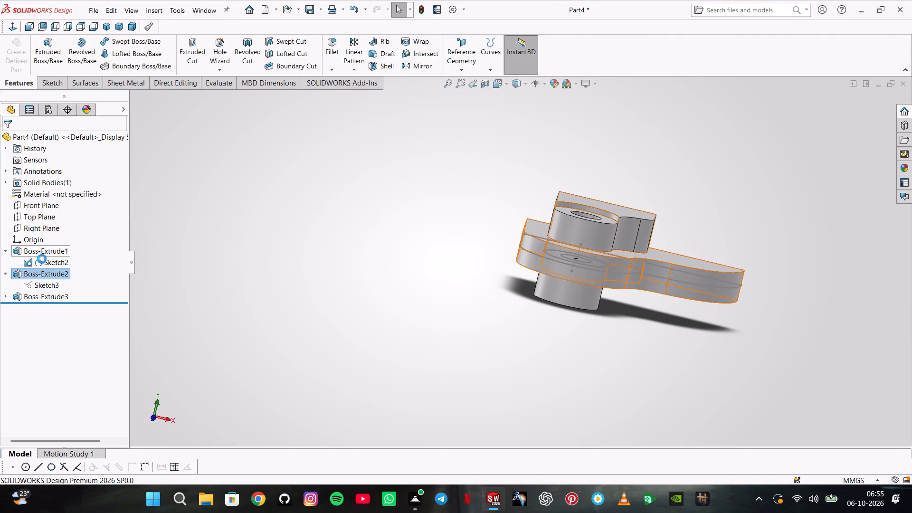
Edit Boss-Extrude1, the 12 mm hook body, and change its end condition to Blind.
{"action": "left_click", "coordinate": [47, 247]}
{"action": "left_click", "coordinate": [58, 219]}
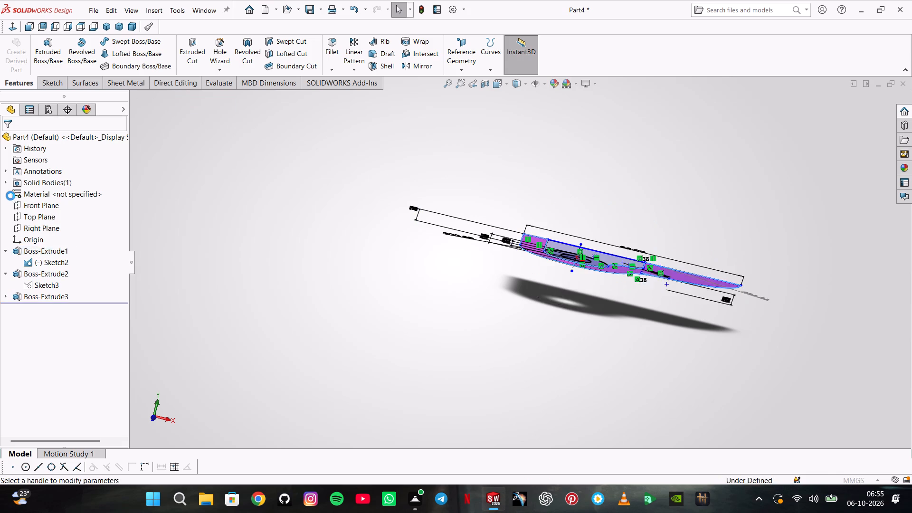
{"action": "left_click", "coordinate": [55, 207]}
{"action": "left_click", "coordinate": [52, 214]}
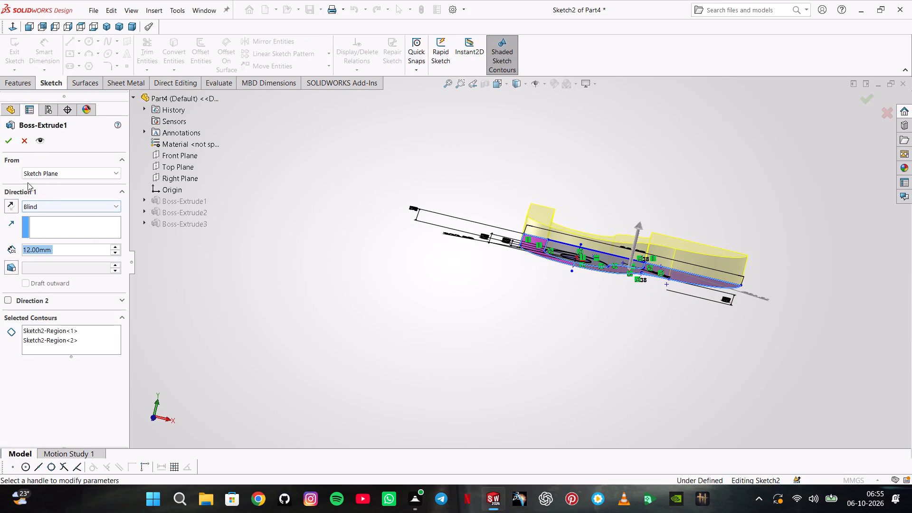
{"action": "left_click", "coordinate": [4, 143]}
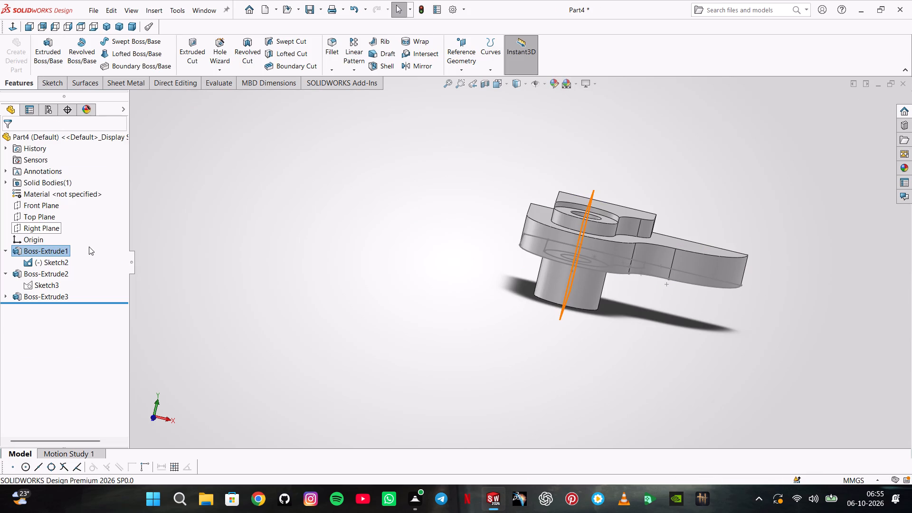
Edit Boss-Extrude3, the 34 mm hollow hub, and change its end condition from Mid Plane to Blind.
{"action": "left_click", "coordinate": [48, 295]}
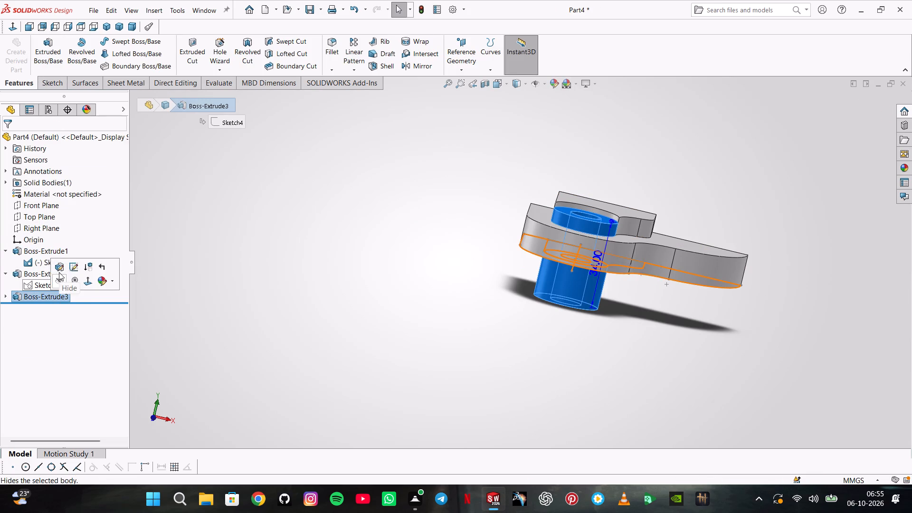
{"action": "left_click", "coordinate": [59, 272]}
{"action": "left_click", "coordinate": [64, 204]}
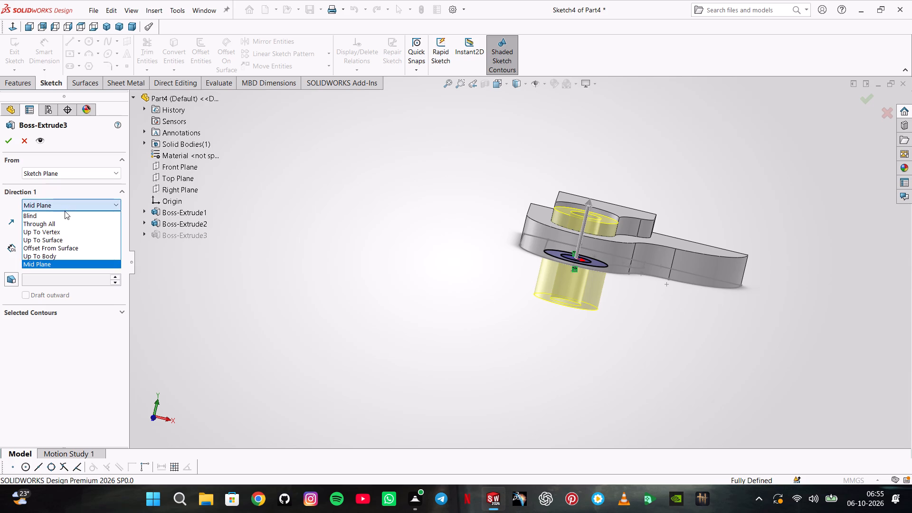
{"action": "left_click", "coordinate": [66, 215]}
{"action": "left_click", "coordinate": [10, 139]}
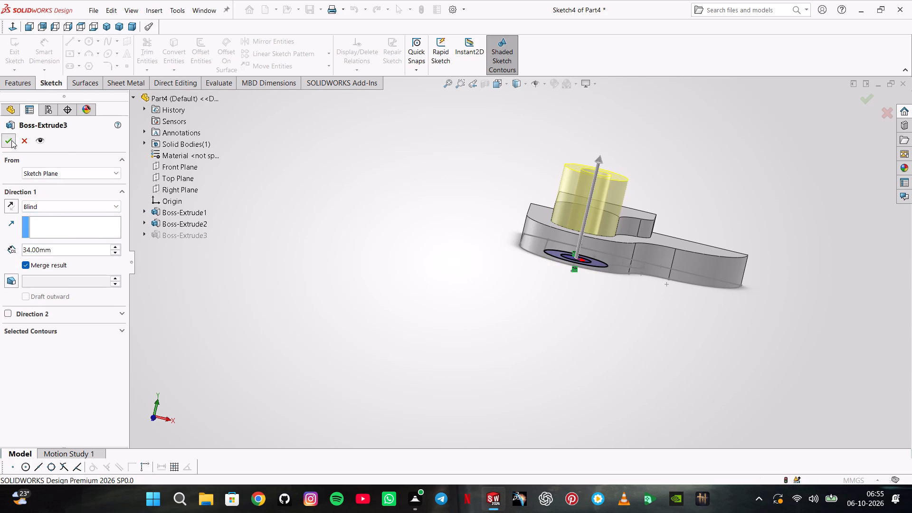
Hide Sketch2 under Boss-Extrude1 and collapse the expanded extrusion features in the feature tree.
{"action": "middle_click_drag", "start_coordinate": [429, 185], "coordinate": [415, 207]}
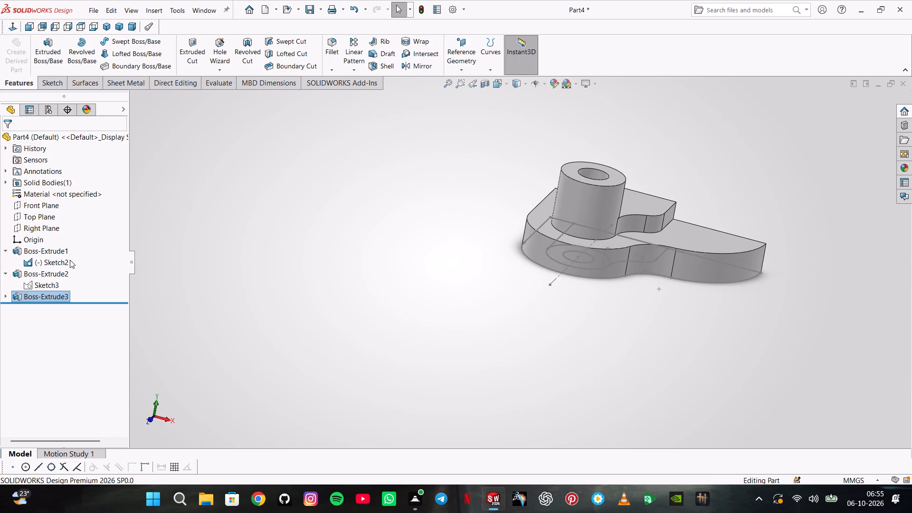
{"action": "left_click", "coordinate": [59, 260]}
{"action": "left_click", "coordinate": [66, 242]}
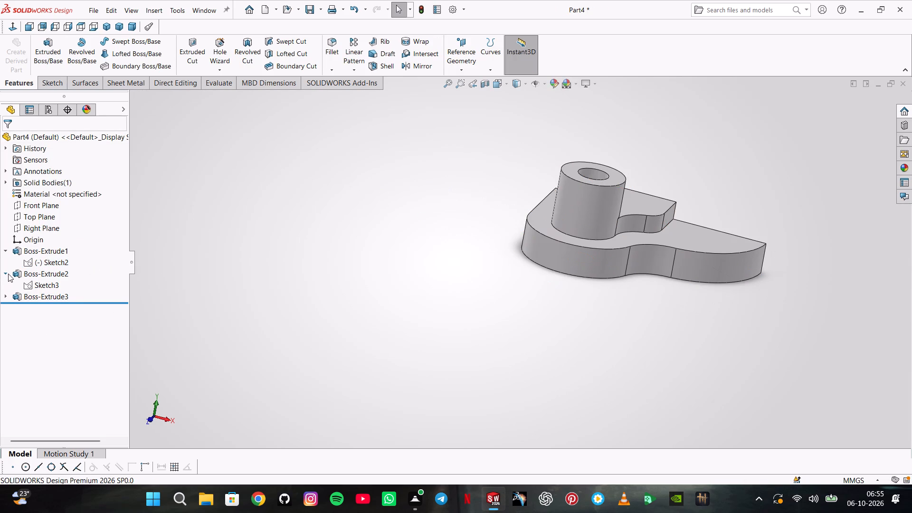
{"action": "left_click", "coordinate": [8, 274]}
{"action": "left_click", "coordinate": [2, 248]}
{"action": "left_click", "coordinate": [5, 250]}
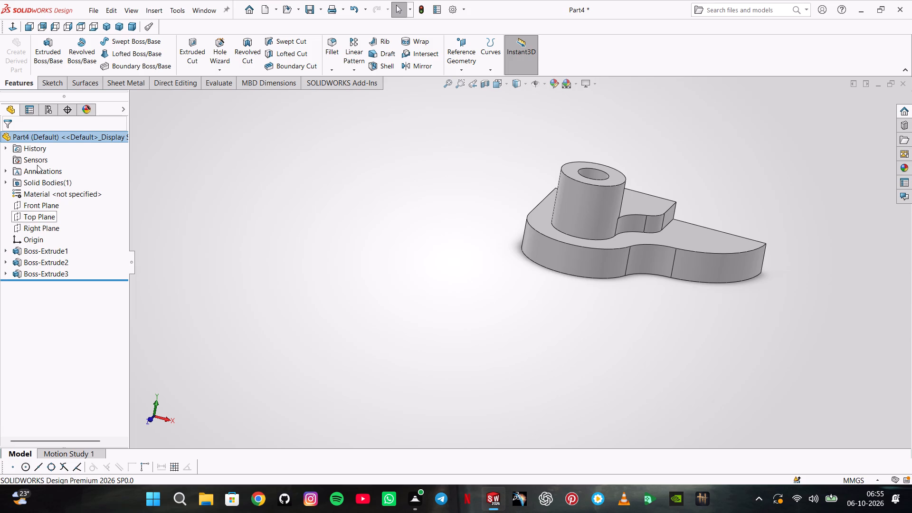
Save the part as Part47.SLDPRT in the LEVEL4 folder.
{"action": "left_click", "coordinate": [105, 27]}
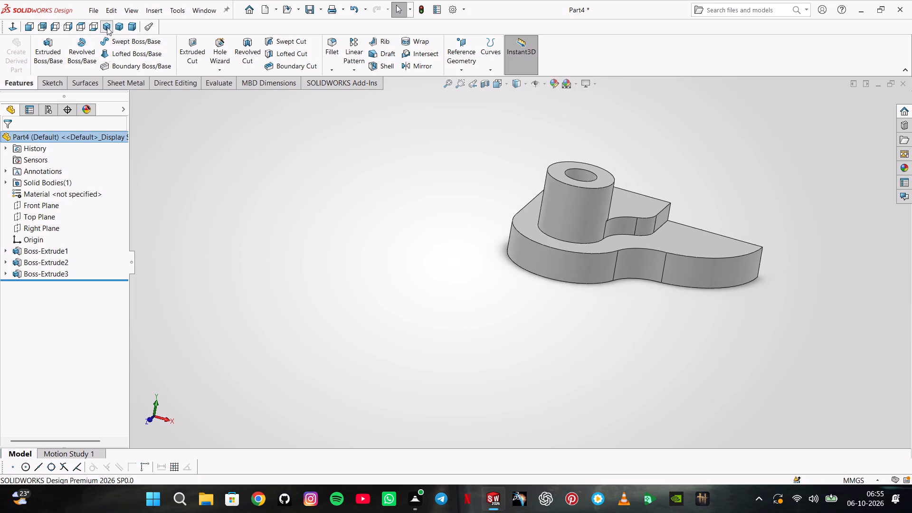
{"action": "left_click", "coordinate": [313, 15]}
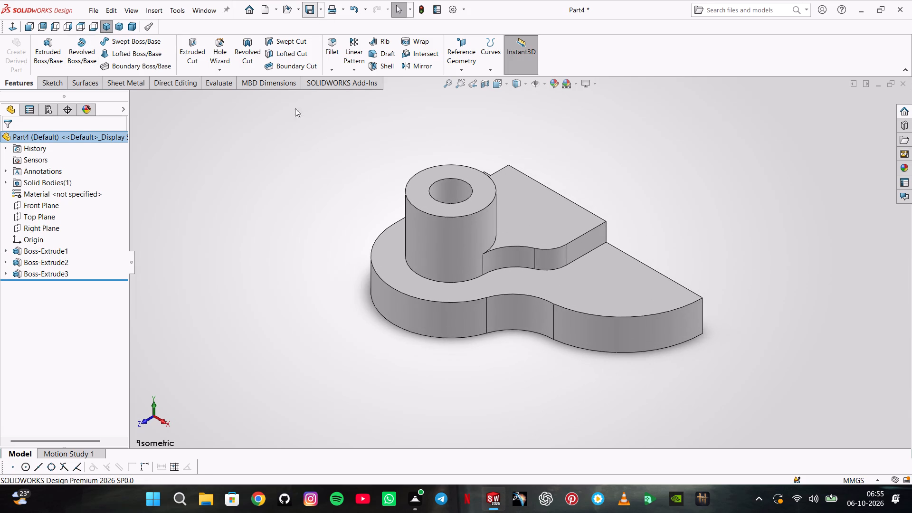
{"action": "left_click", "coordinate": [374, 248]}
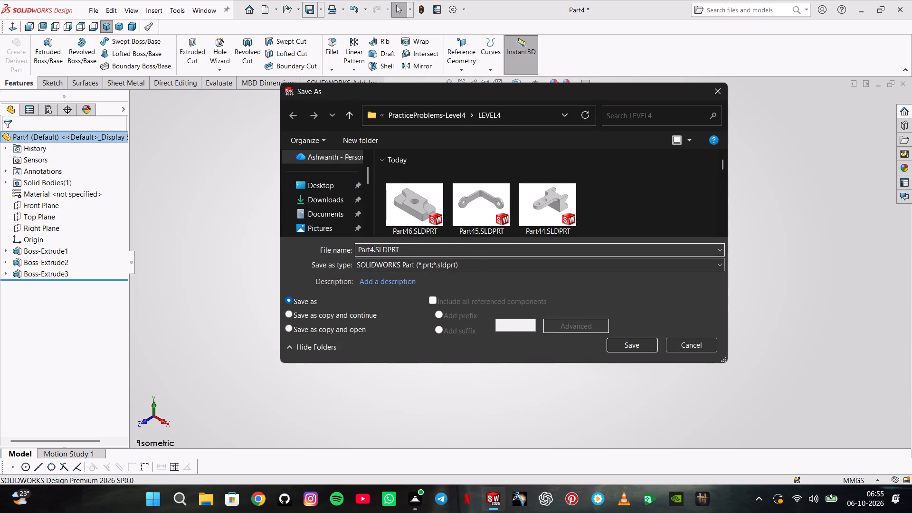
{"action": "key", "text": "7"}
{"action": "key", "text": "Return"}
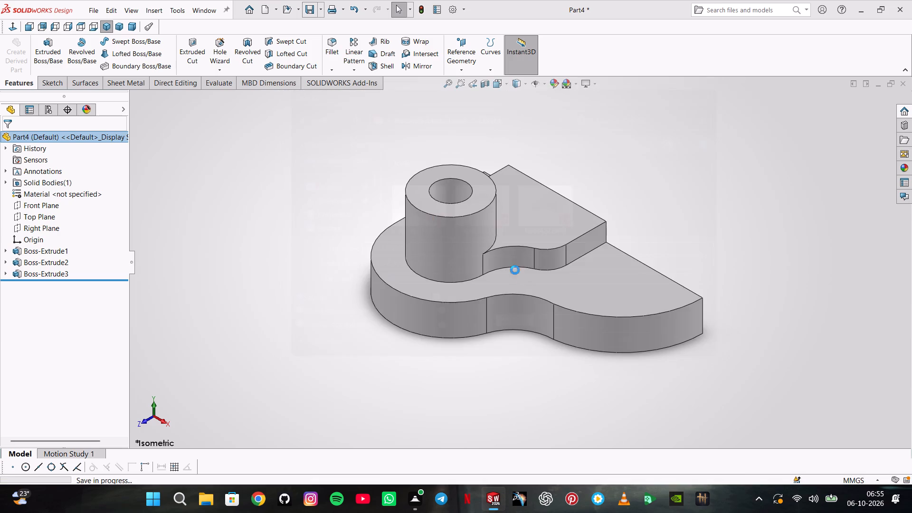
Save a copy of the part in Adobe Portable Document Format as Part47.pdf in the LEVEL4 folder.
{"action": "left_click", "coordinate": [319, 12]}
{"action": "left_click", "coordinate": [320, 33]}
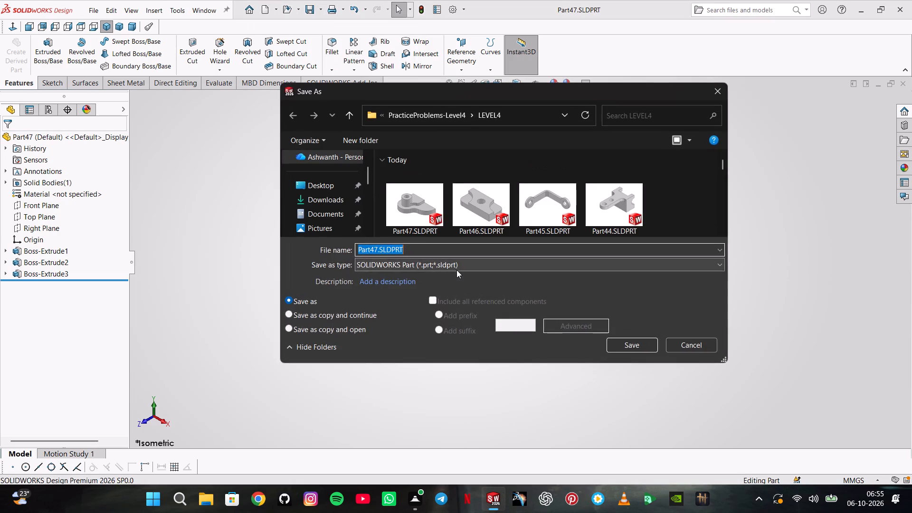
{"action": "left_click", "coordinate": [457, 270]}
{"action": "left_click", "coordinate": [475, 95]}
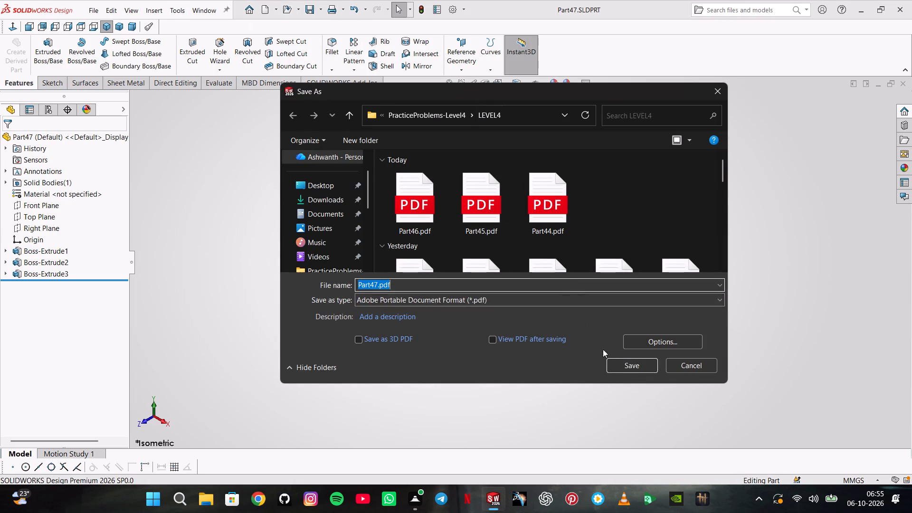
{"action": "left_click", "coordinate": [627, 366]}
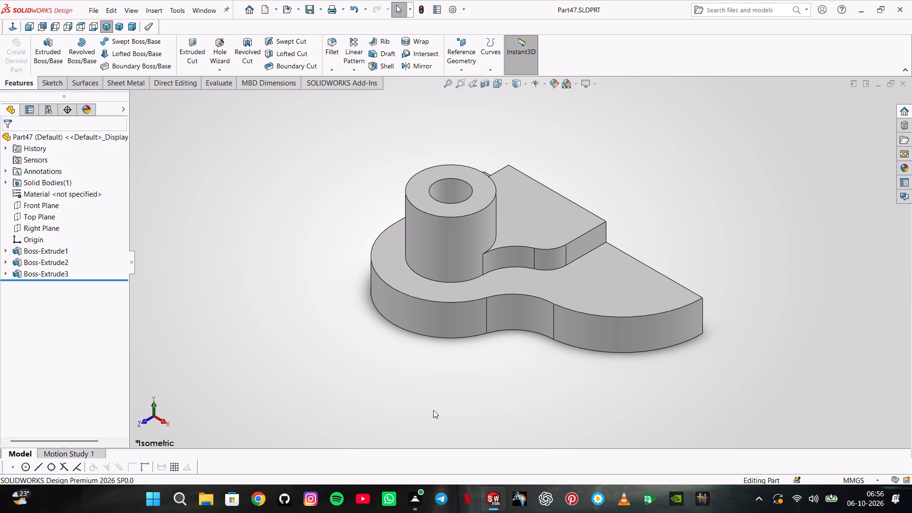